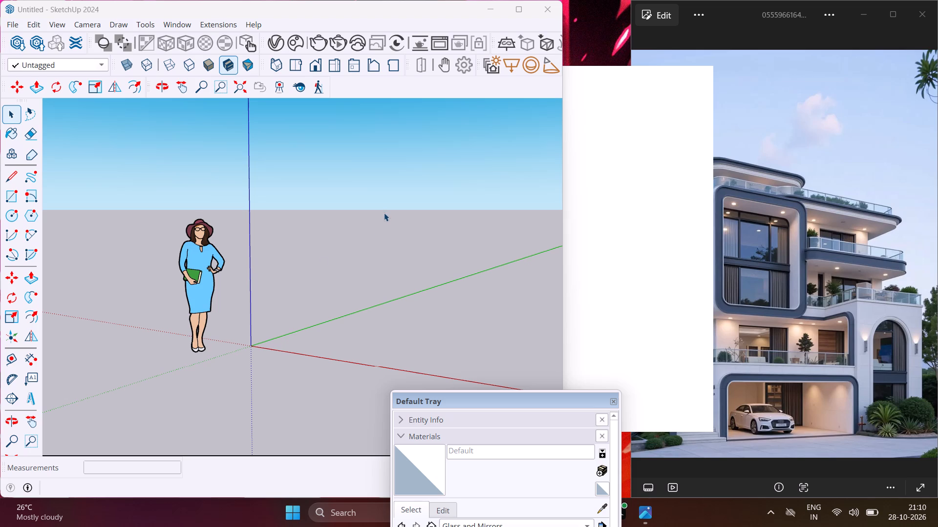
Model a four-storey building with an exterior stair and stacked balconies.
Delete the default human scale figure standing beside the origin.
{"action": "left_click_drag", "start_coordinate": [241, 197], "coordinate": [160, 354]}
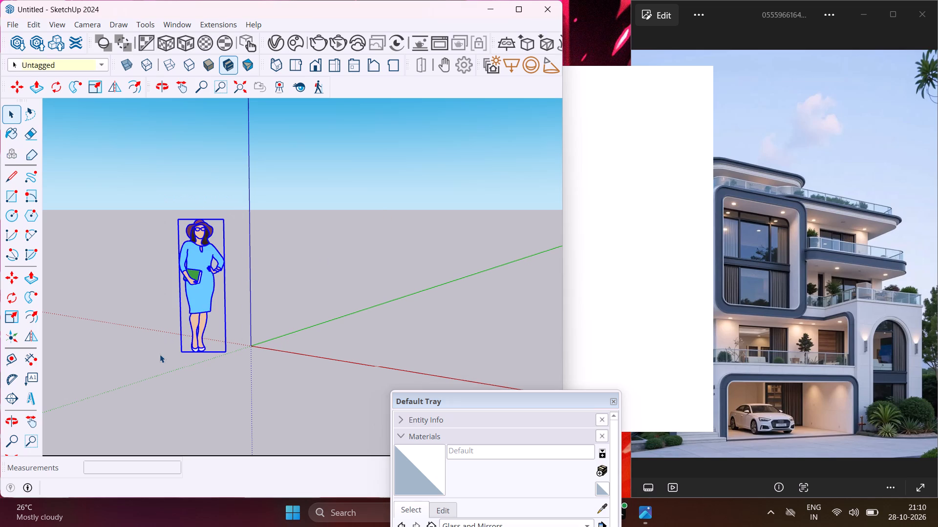
{"action": "key", "text": "Delete"}
Widen the modelling window so that it reaches the edge of the reference photo of the house.
{"action": "middle_click_drag", "start_coordinate": [239, 350], "coordinate": [208, 375]}
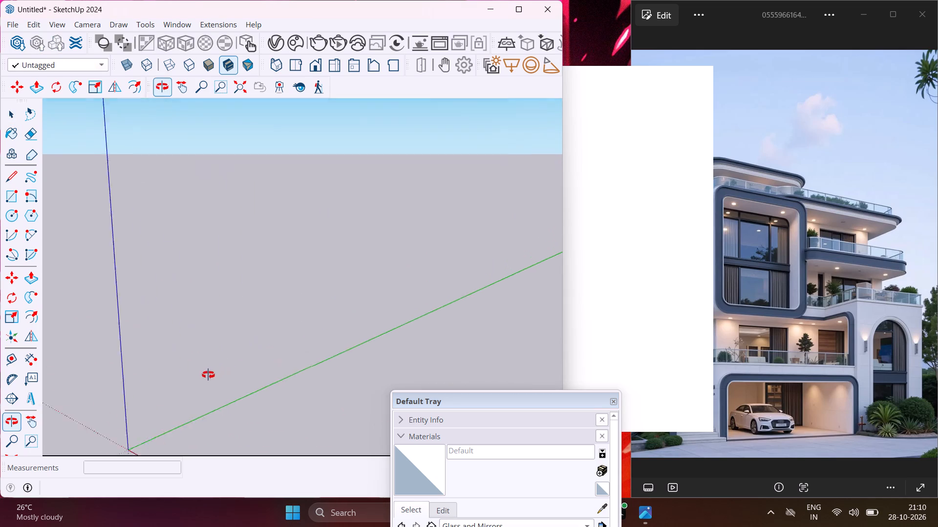
{"action": "middle_click_drag", "start_coordinate": [208, 375], "coordinate": [196, 321]}
{"action": "scroll", "coordinate": [198, 297], "scroll_direction": "up", "scroll_amount": 1}
{"action": "scroll", "coordinate": [220, 171], "scroll_direction": "down", "scroll_amount": 7}
{"action": "middle_click_drag", "start_coordinate": [223, 169], "coordinate": [179, 270]}
{"action": "scroll", "coordinate": [213, 187], "scroll_direction": "down", "scroll_amount": 5}
{"action": "scroll", "coordinate": [183, 272], "scroll_direction": "down", "scroll_amount": 1}
{"action": "middle_click_drag", "start_coordinate": [182, 271], "coordinate": [165, 276]}
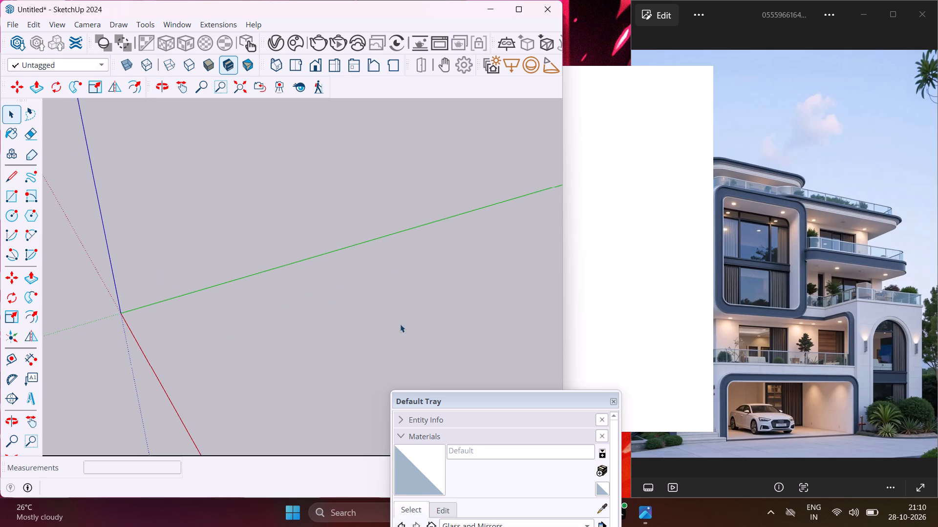
{"action": "left_click", "coordinate": [795, 223]}
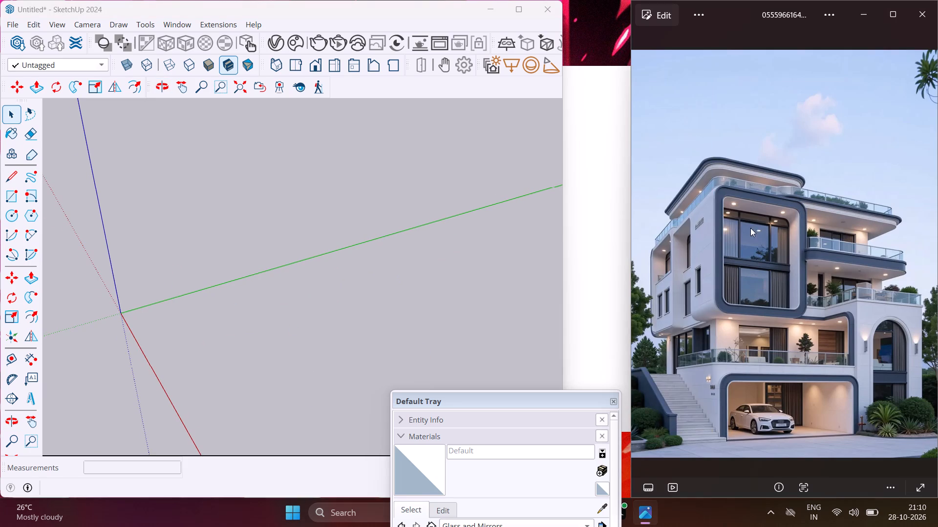
{"action": "left_click_drag", "start_coordinate": [564, 200], "coordinate": [569, 202]}
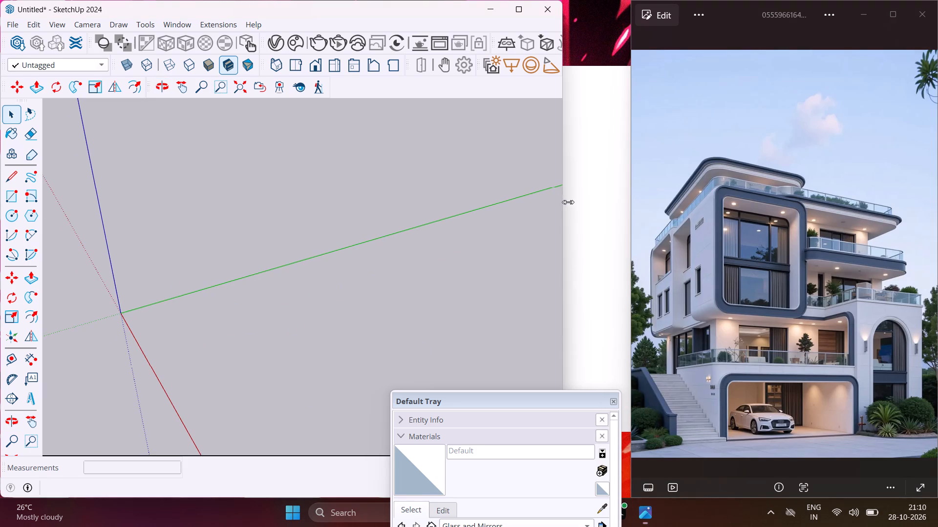
{"action": "left_click_drag", "start_coordinate": [569, 202], "coordinate": [634, 216]}
Draw a 30' by 30' rectangle on the ground plane near the origin, between the red and green axes.
{"action": "scroll", "coordinate": [262, 301], "scroll_direction": "down", "scroll_amount": 3}
{"action": "middle_click_drag", "start_coordinate": [231, 322], "coordinate": [221, 327]}
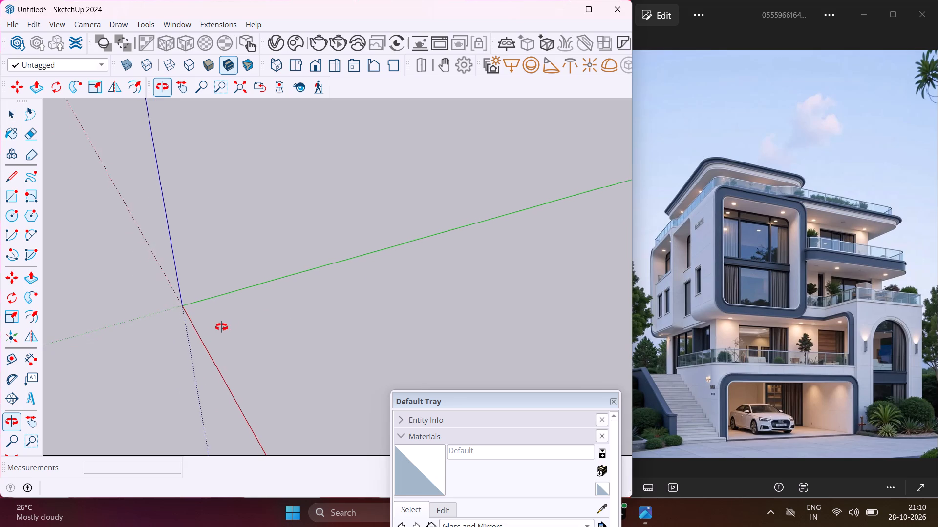
{"action": "middle_click_drag", "start_coordinate": [221, 327], "coordinate": [201, 320]}
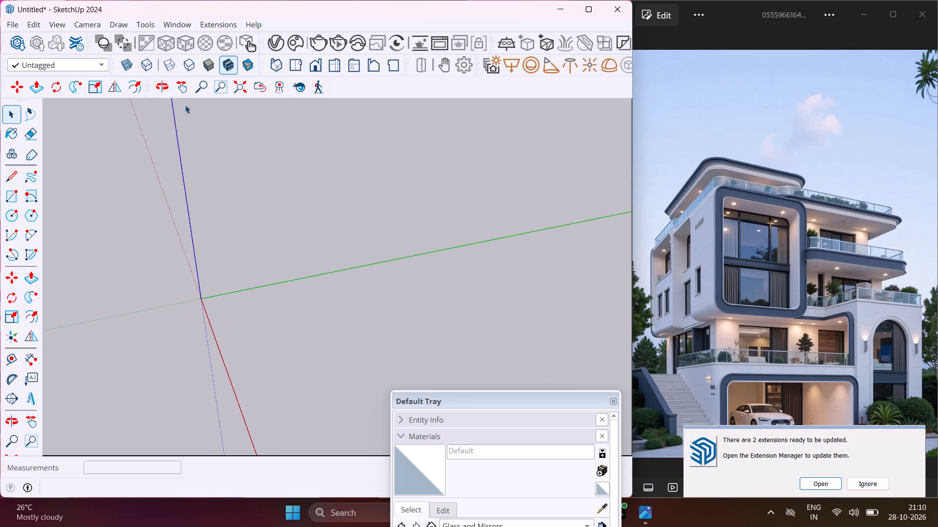
{"action": "left_click", "coordinate": [175, 93]}
{"action": "left_click_drag", "start_coordinate": [225, 351], "coordinate": [149, 279]}
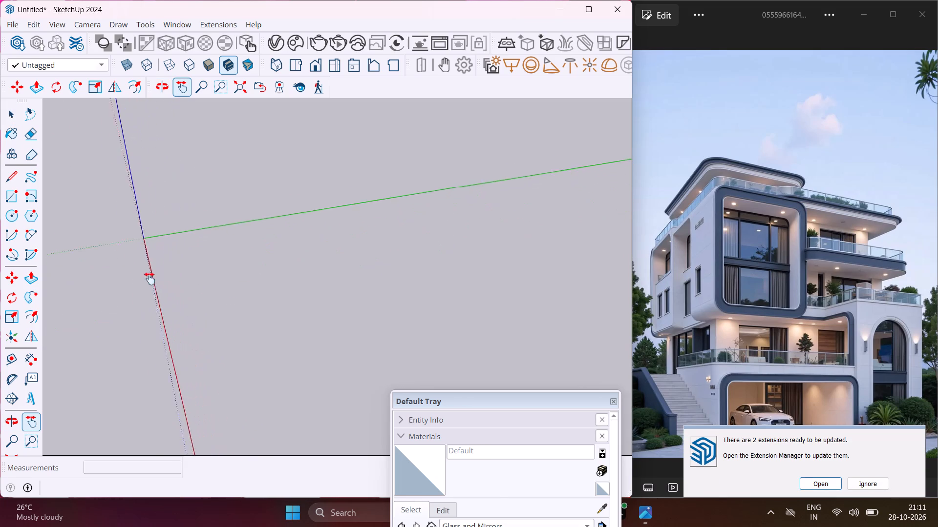
{"action": "left_click_drag", "start_coordinate": [149, 279], "coordinate": [145, 274]}
{"action": "middle_click_drag", "start_coordinate": [171, 265], "coordinate": [177, 284]}
{"action": "scroll", "coordinate": [171, 265], "scroll_direction": "up", "scroll_amount": 1}
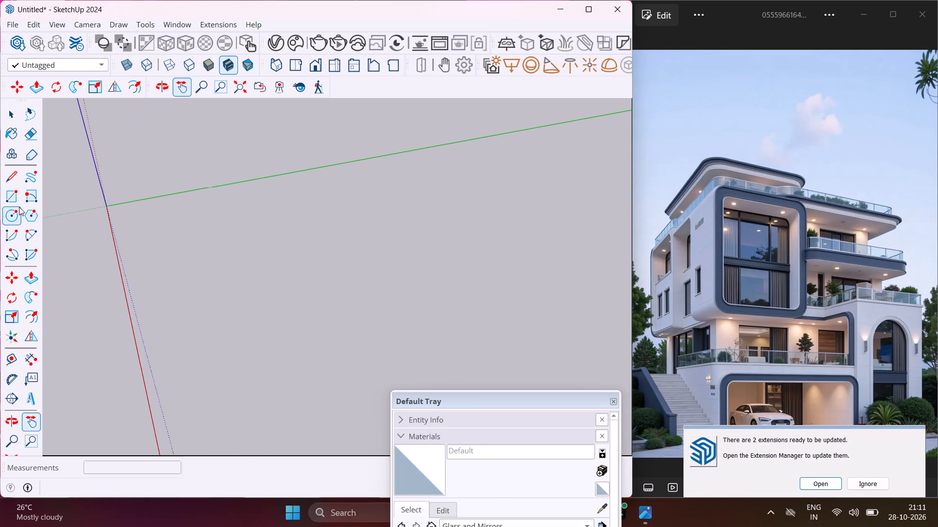
{"action": "left_click", "coordinate": [13, 197]}
{"action": "left_click", "coordinate": [144, 252]}
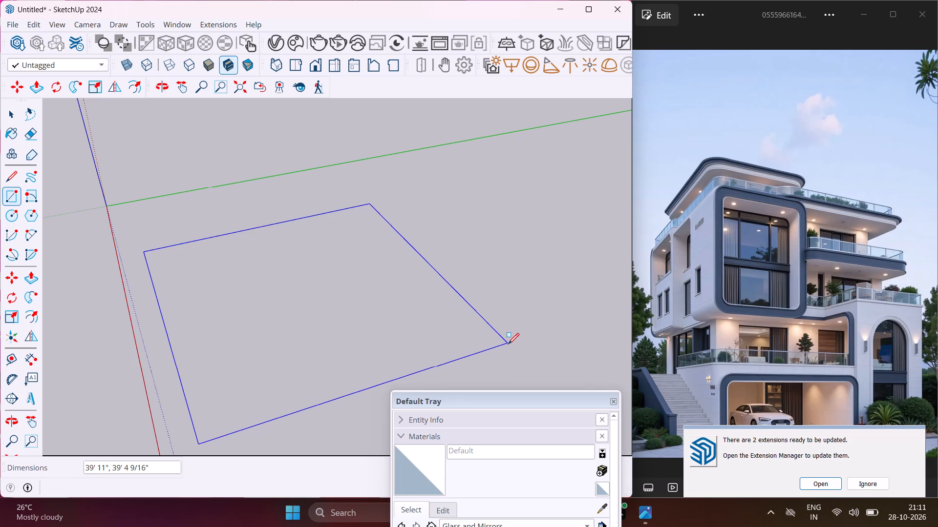
{"action": "left_click", "coordinate": [561, 348]}
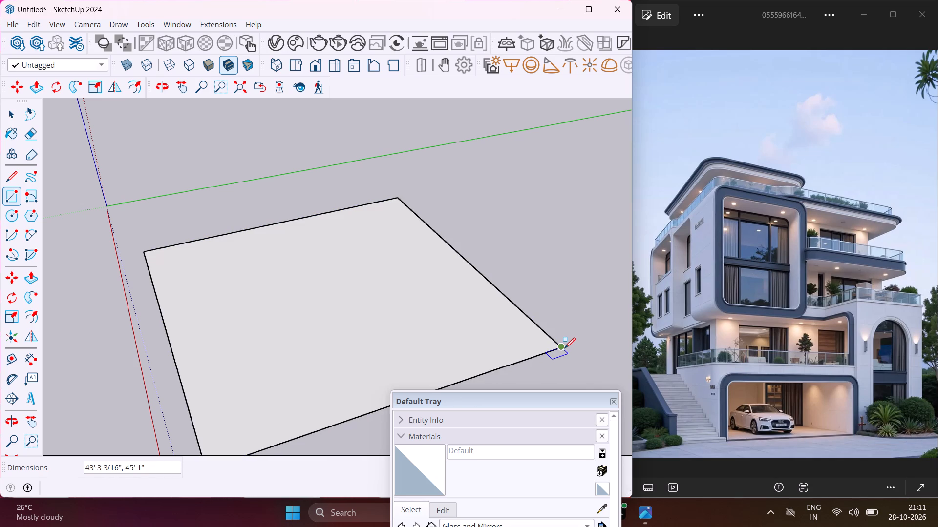
{"action": "type", "text": "30"}
{"action": "type", "text": "',"}
{"action": "type", "text": "30"}
{"action": "key", "text": "apostrophe"}
{"action": "key", "text": "Return"}
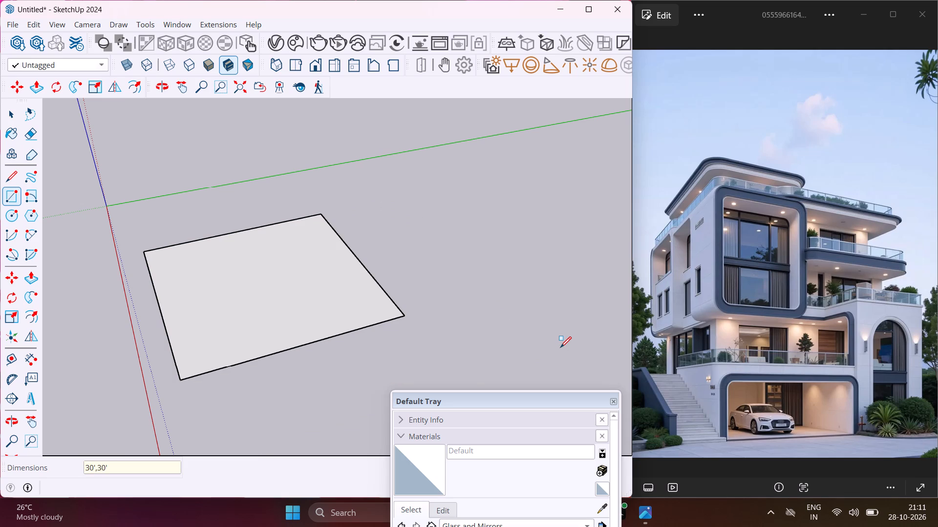
{"action": "key", "text": "Escape"}
{"action": "key", "text": "space"}
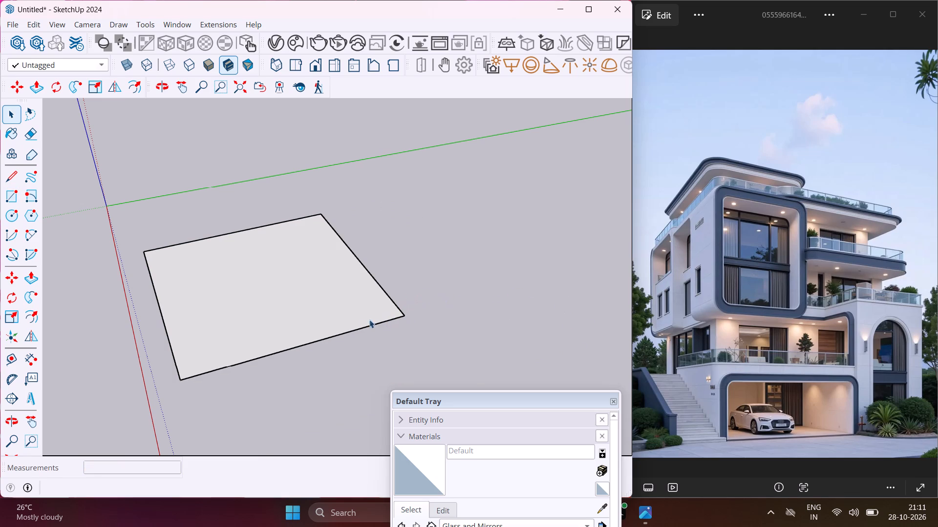
Place a guide line 9" inside the square's edge that runs parallel to the green axis, farthest from the origin.
{"action": "middle_click_drag", "start_coordinate": [328, 321], "coordinate": [490, 284]}
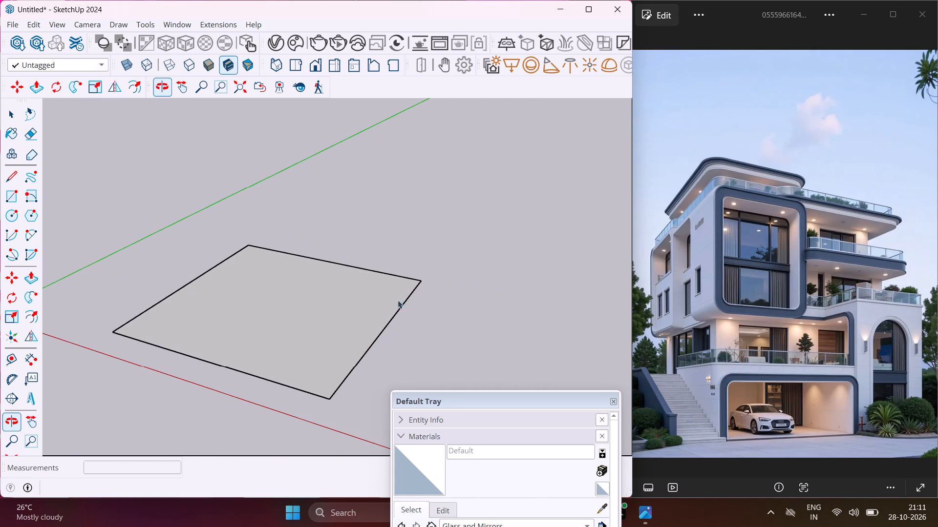
{"action": "scroll", "coordinate": [215, 343], "scroll_direction": "up", "scroll_amount": 4}
{"action": "middle_click_drag", "start_coordinate": [215, 343], "coordinate": [215, 371]}
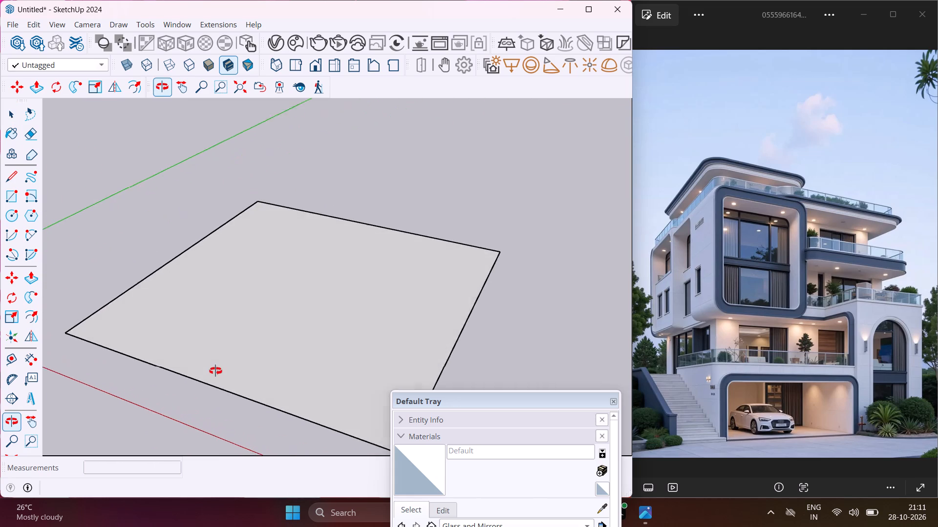
{"action": "middle_click_drag", "start_coordinate": [215, 371], "coordinate": [215, 373]}
{"action": "scroll", "coordinate": [215, 374], "scroll_direction": "up", "scroll_amount": 1}
{"action": "scroll", "coordinate": [209, 357], "scroll_direction": "down", "scroll_amount": 5}
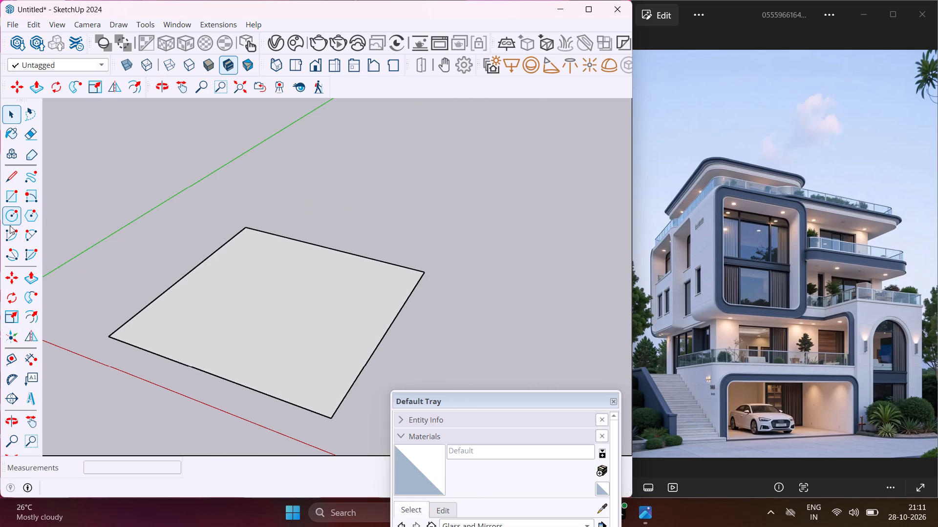
{"action": "left_click", "coordinate": [17, 360]}
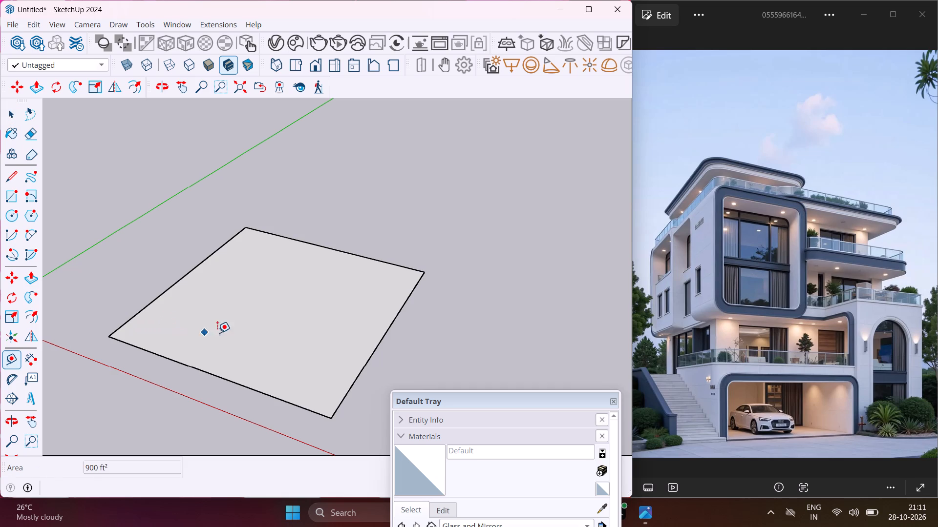
{"action": "scroll", "coordinate": [228, 333], "scroll_direction": "up", "scroll_amount": 2}
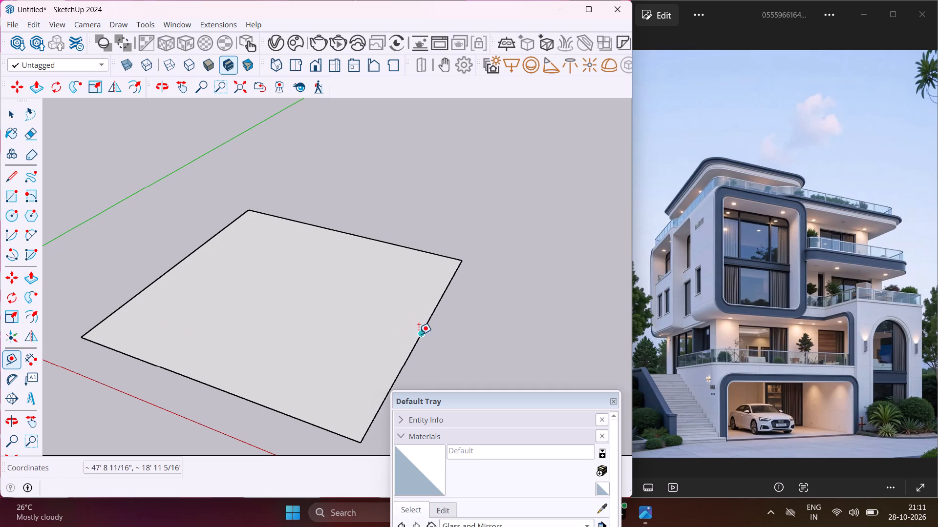
{"action": "left_click", "coordinate": [419, 335]}
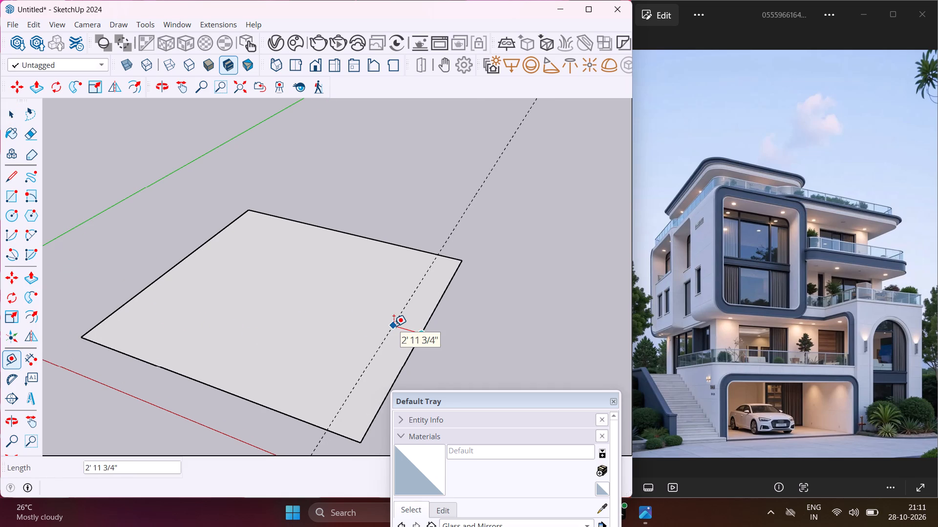
{"action": "type", "text": "9\""}
{"action": "key", "text": "Return"}
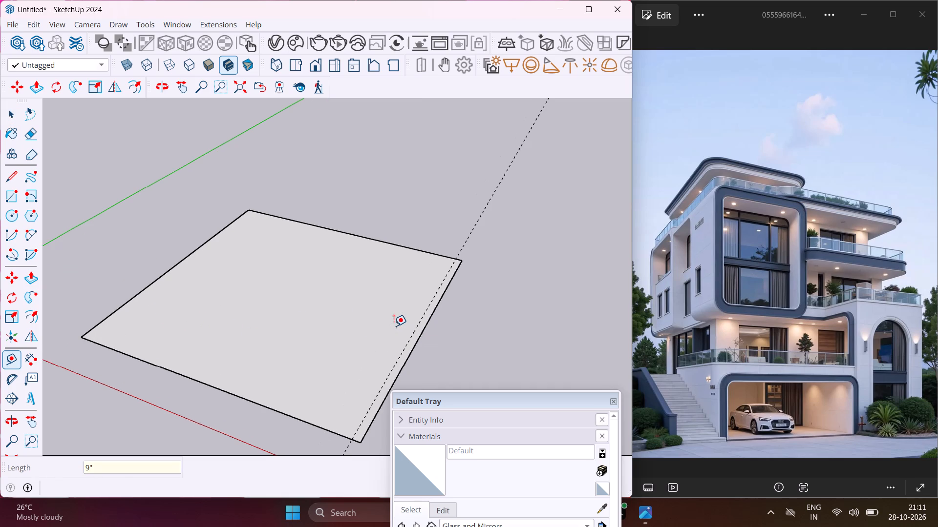
Place a guide line 9" inside the square's edge that runs parallel to the red axis, on the side away from it.
{"action": "scroll", "coordinate": [446, 283], "scroll_direction": "up", "scroll_amount": 4}
{"action": "scroll", "coordinate": [433, 244], "scroll_direction": "up", "scroll_amount": 4}
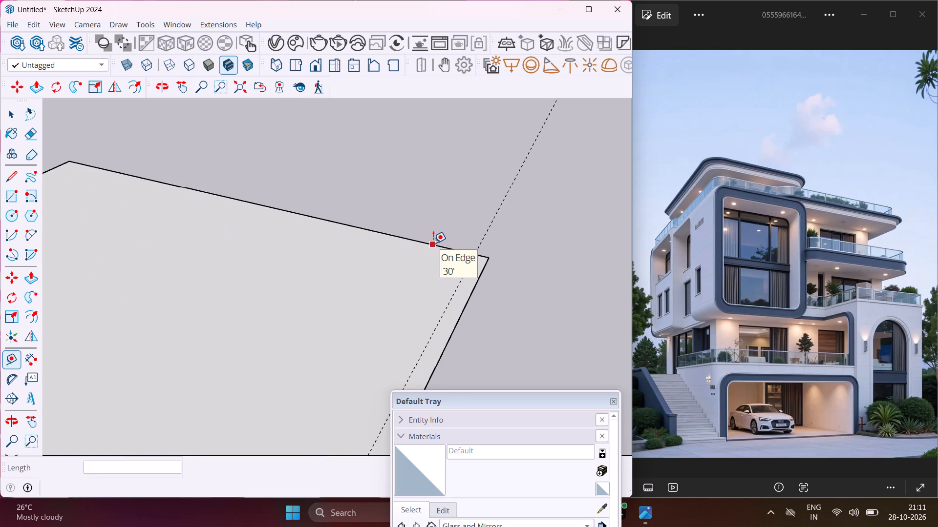
{"action": "left_click", "coordinate": [451, 247]}
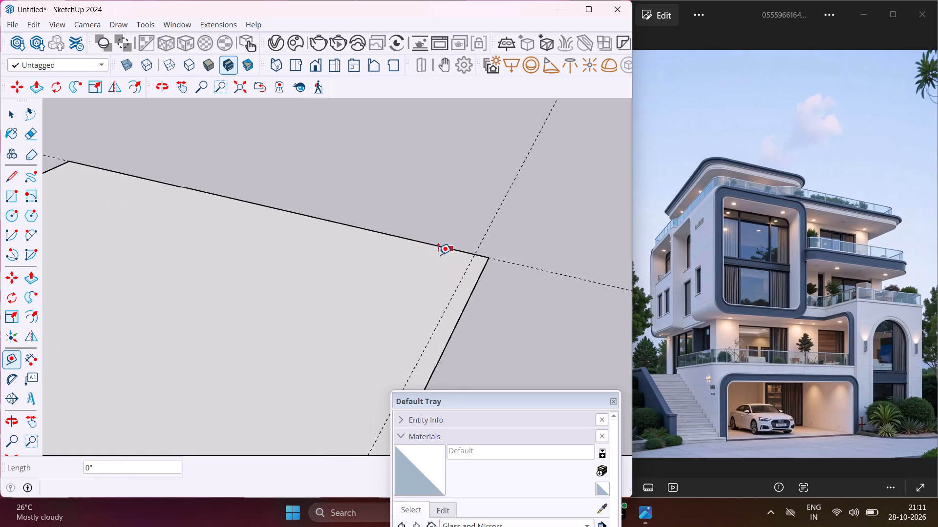
{"action": "type", "text": "9\""}
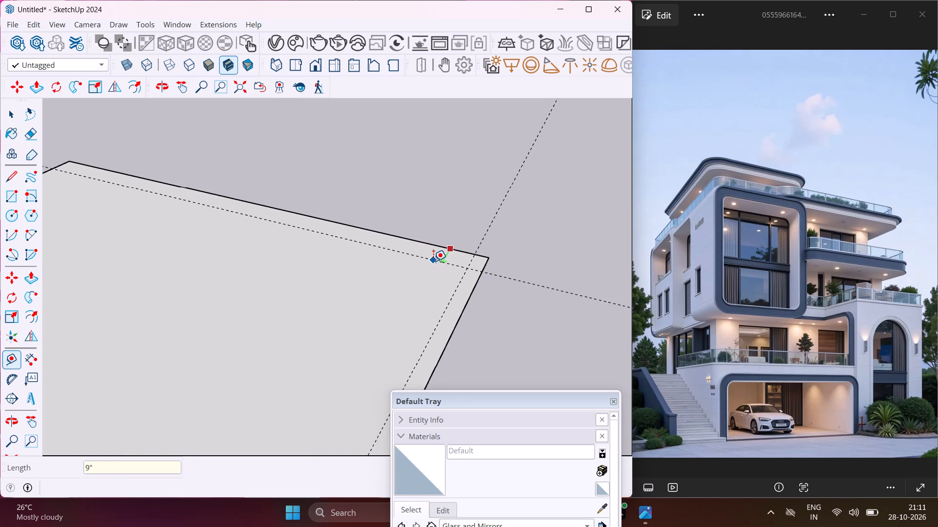
{"action": "key", "text": "Return"}
Place a parallel guide line 10' inward from the 9" guide along the edge farthest from the green axis.
{"action": "scroll", "coordinate": [499, 173], "scroll_direction": "down", "scroll_amount": 7}
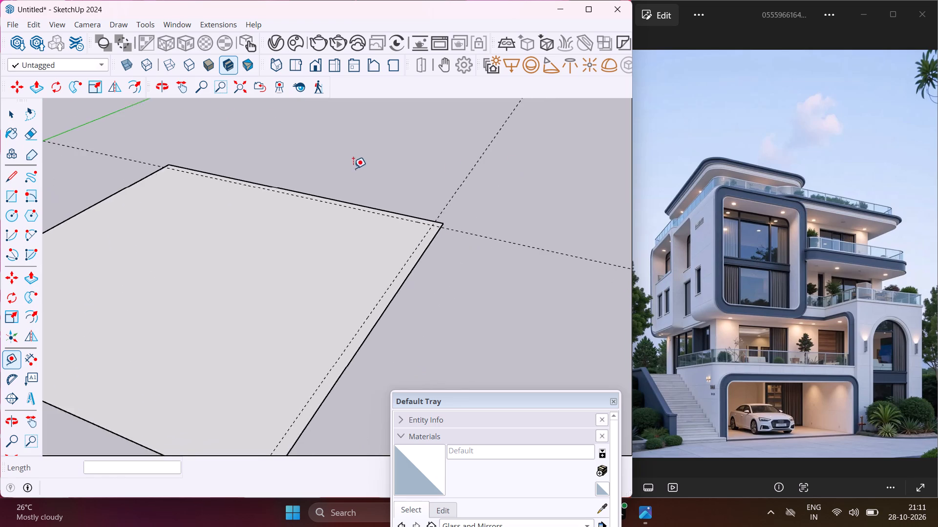
{"action": "scroll", "coordinate": [353, 168], "scroll_direction": "up", "scroll_amount": 1}
{"action": "scroll", "coordinate": [352, 174], "scroll_direction": "down", "scroll_amount": 4}
{"action": "scroll", "coordinate": [282, 355], "scroll_direction": "up", "scroll_amount": 3}
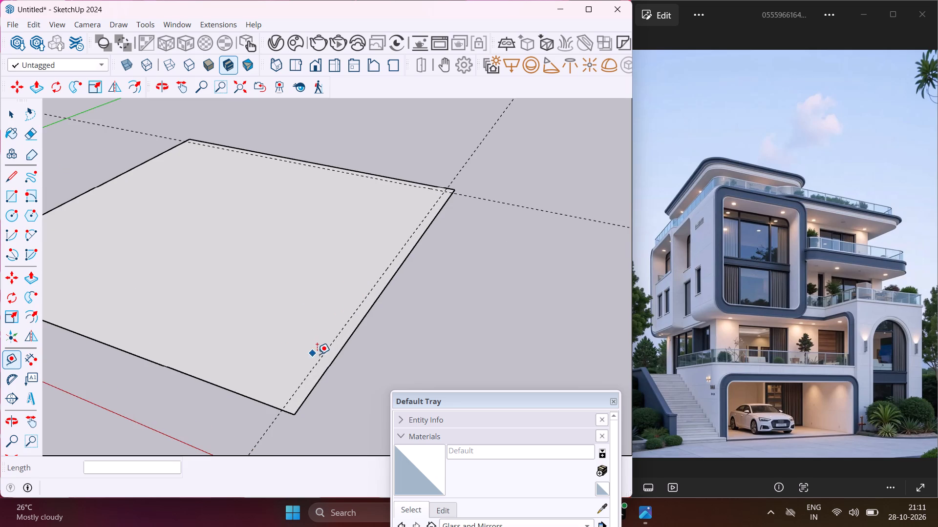
{"action": "scroll", "coordinate": [320, 353], "scroll_direction": "up", "scroll_amount": 3}
{"action": "left_click", "coordinate": [344, 333]}
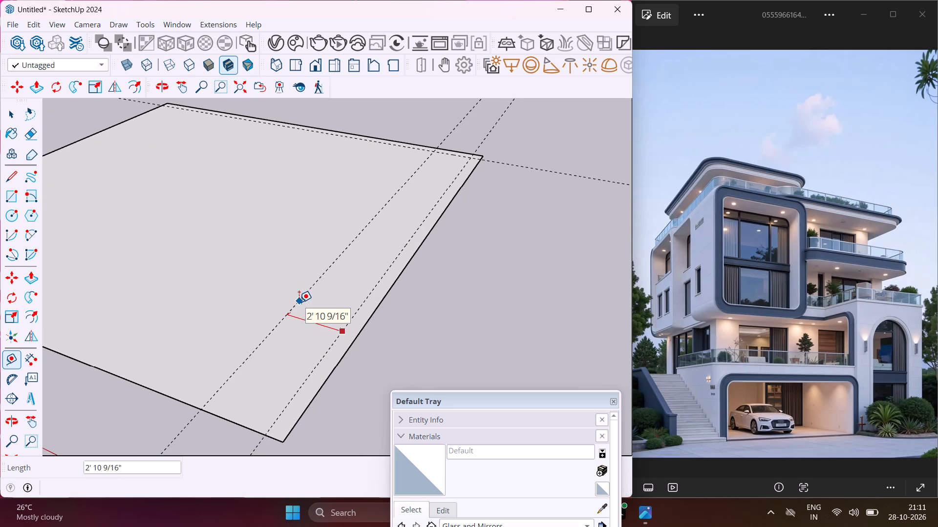
{"action": "type", "text": "10'"}
{"action": "key", "text": "Return"}
Place a guide line 9" inside the square's edge nearest the red axis.
{"action": "scroll", "coordinate": [314, 296], "scroll_direction": "down", "scroll_amount": 3}
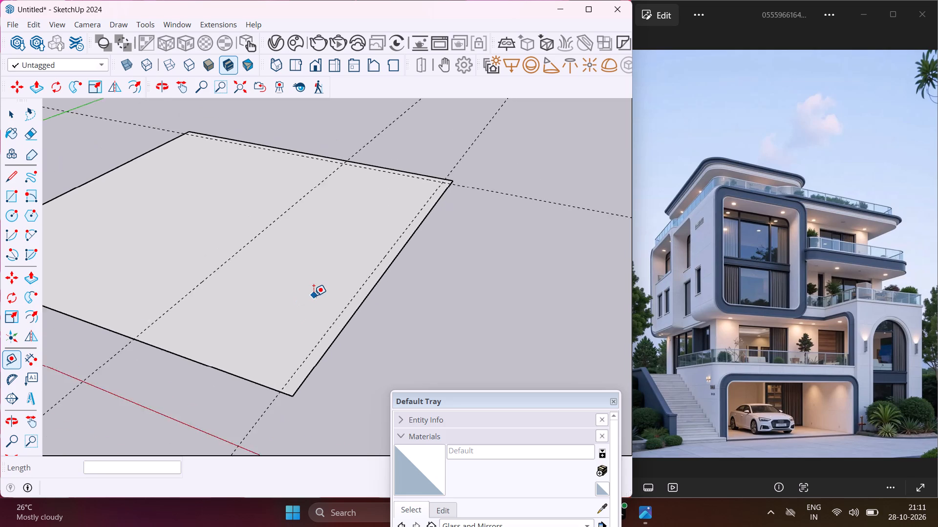
{"action": "scroll", "coordinate": [314, 296], "scroll_direction": "down", "scroll_amount": 2}
{"action": "scroll", "coordinate": [221, 356], "scroll_direction": "up", "scroll_amount": 4}
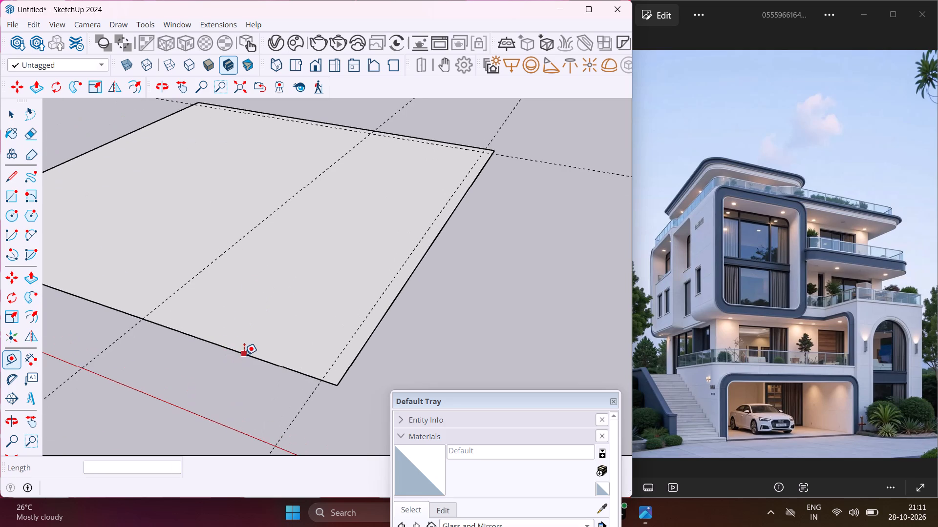
{"action": "left_click", "coordinate": [246, 353]}
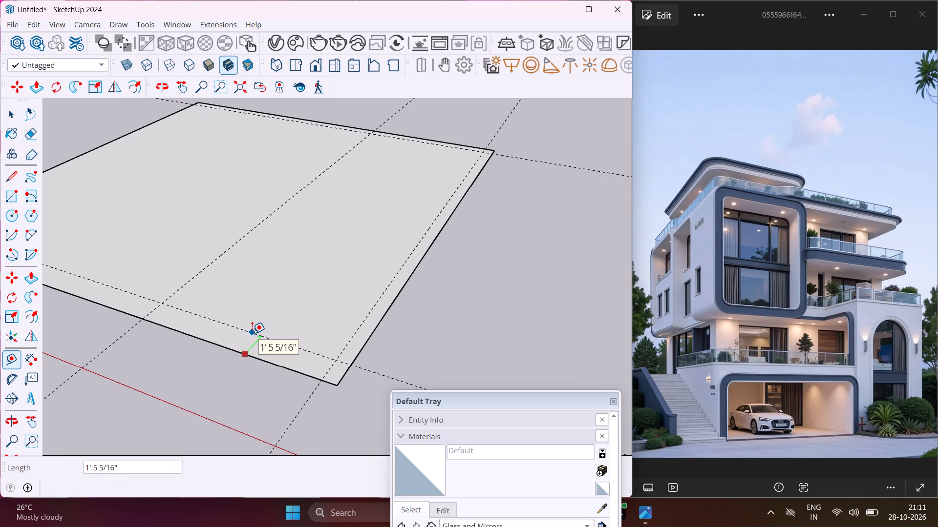
{"action": "type", "text": "9\""}
{"action": "key", "text": "Return"}
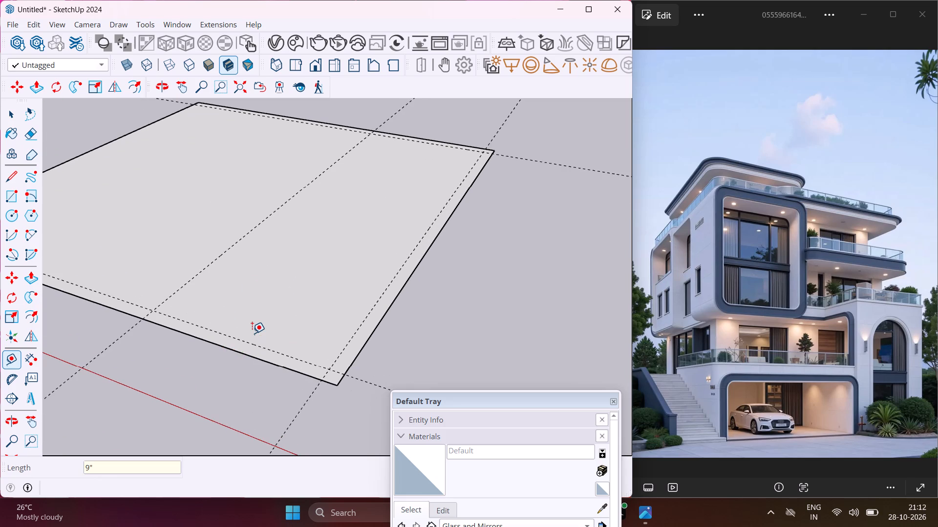
Place a guide line 9" inside the square's remaining edge, the one nearest the green axis.
{"action": "scroll", "coordinate": [252, 310], "scroll_direction": "down", "scroll_amount": 5}
{"action": "middle_click_drag", "start_coordinate": [249, 295], "coordinate": [415, 307]}
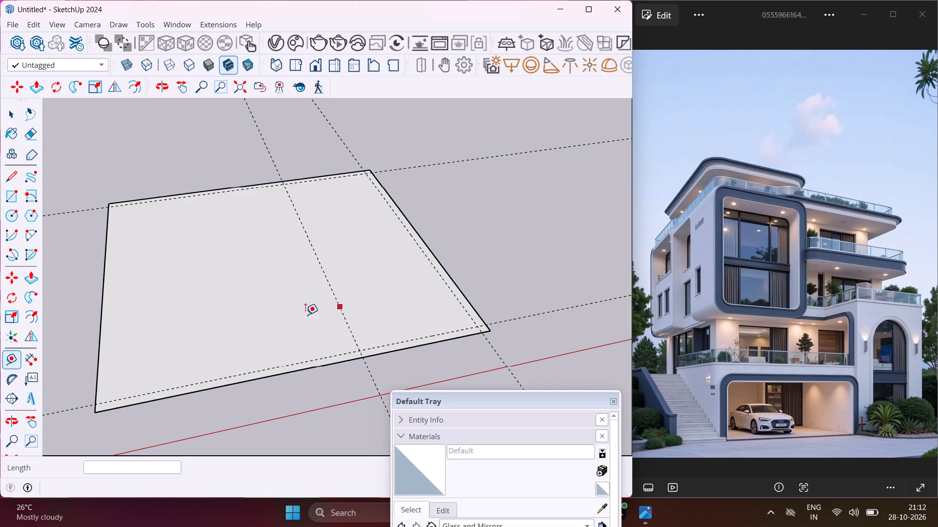
{"action": "scroll", "coordinate": [92, 318], "scroll_direction": "up", "scroll_amount": 3}
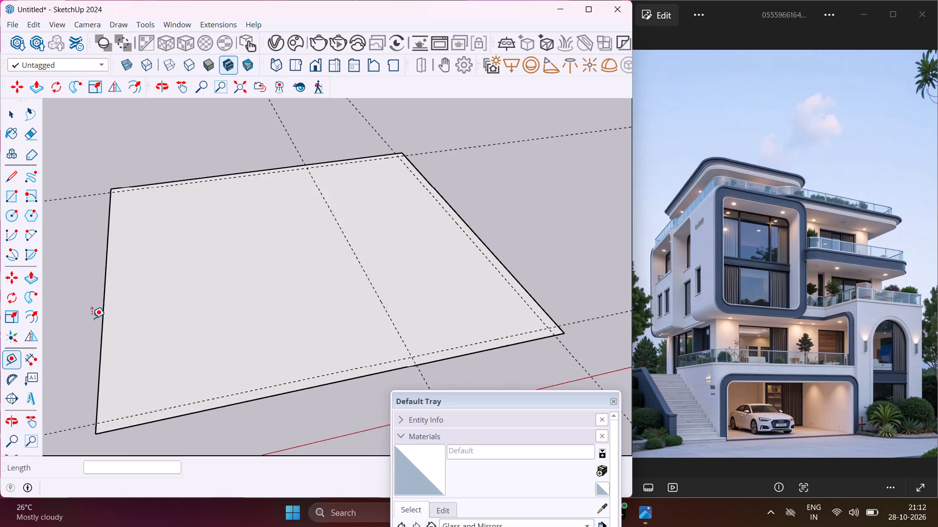
{"action": "left_click", "coordinate": [104, 335]}
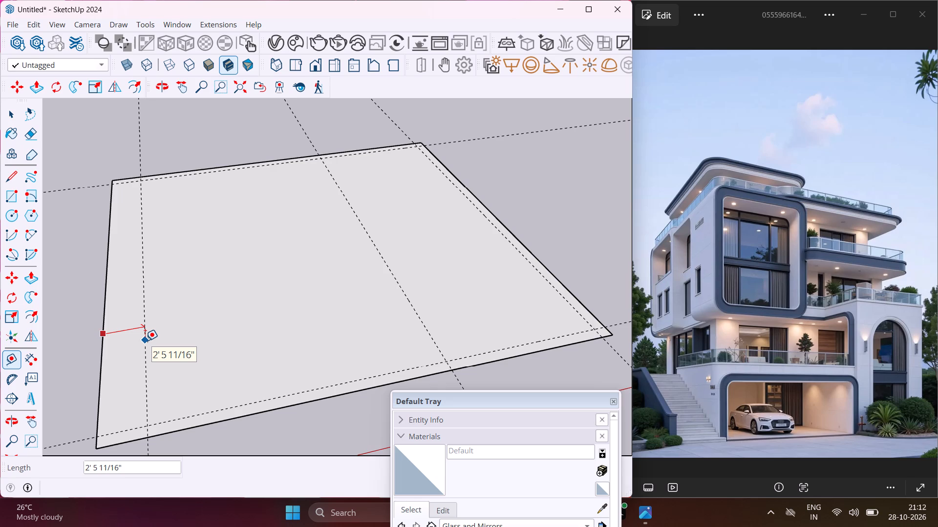
{"action": "key", "text": "9"}
{"action": "key", "text": "shift+quotedbl"}
{"action": "key", "text": "Return"}
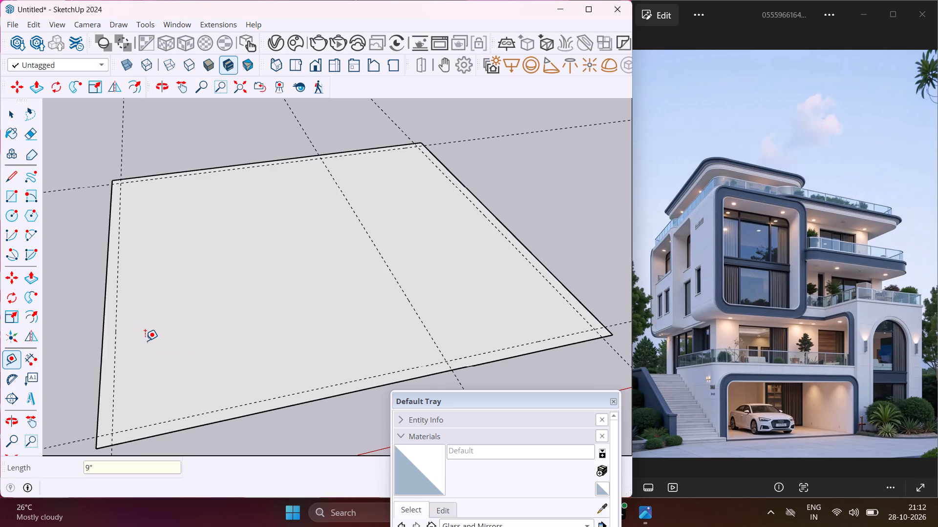
Place a parallel guide line 4' inward from the 9" guide along the edge nearest the green axis.
{"action": "scroll", "coordinate": [145, 341], "scroll_direction": "up", "scroll_amount": 3}
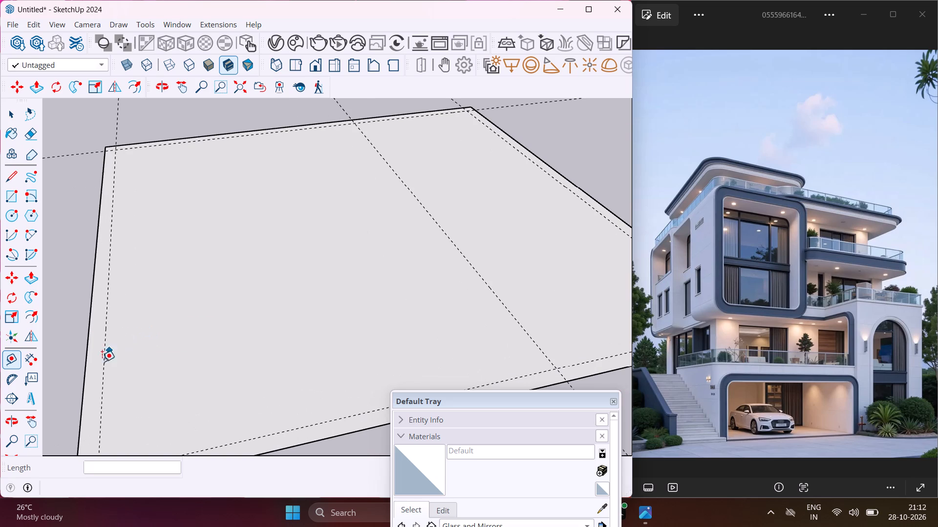
{"action": "left_click", "coordinate": [106, 384]}
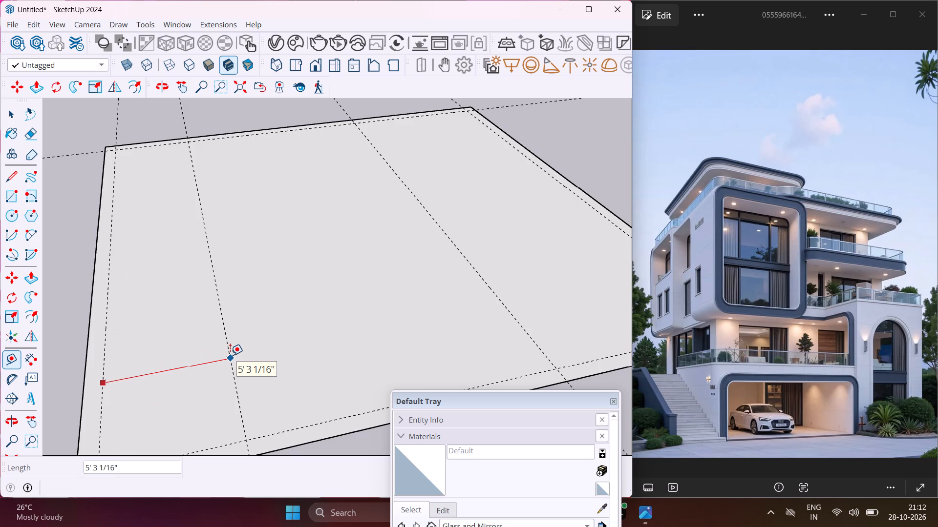
{"action": "type", "text": "4'"}
{"action": "key", "text": "Return"}
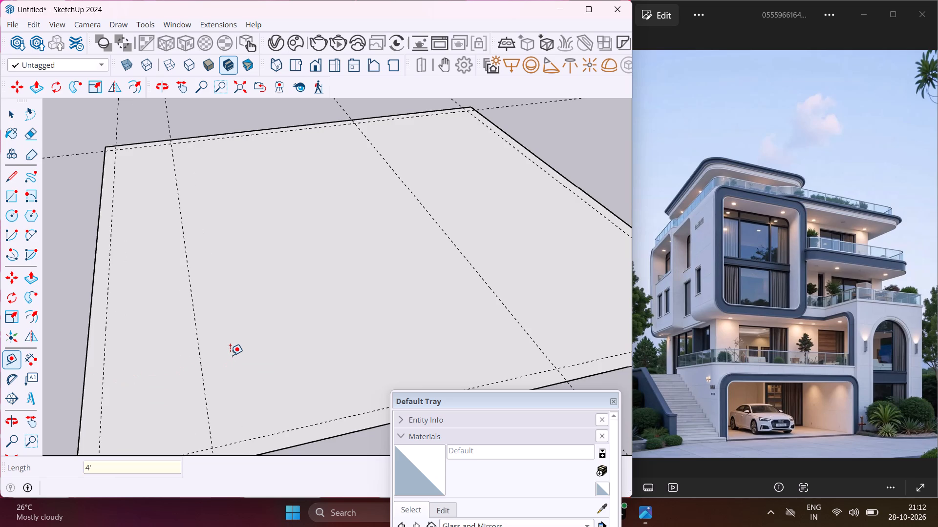
Place a guide line 9" further inward from the 4' guide to mark the wall thickness.
{"action": "left_click", "coordinate": [207, 399]}
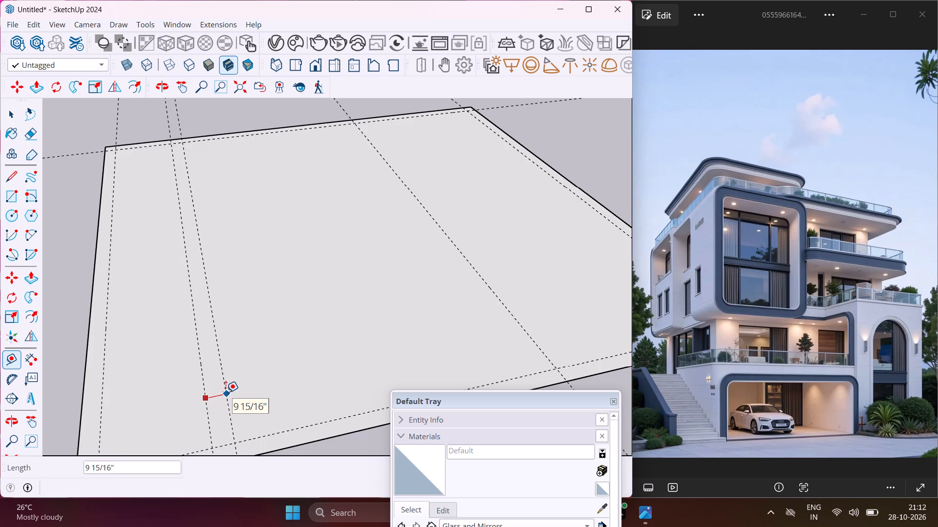
{"action": "type", "text": "9\""}
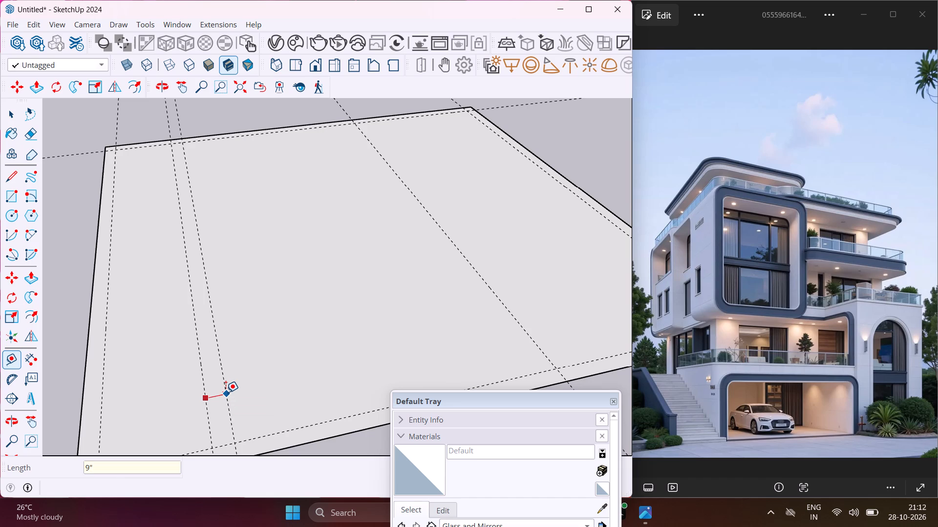
{"action": "key", "text": "Return"}
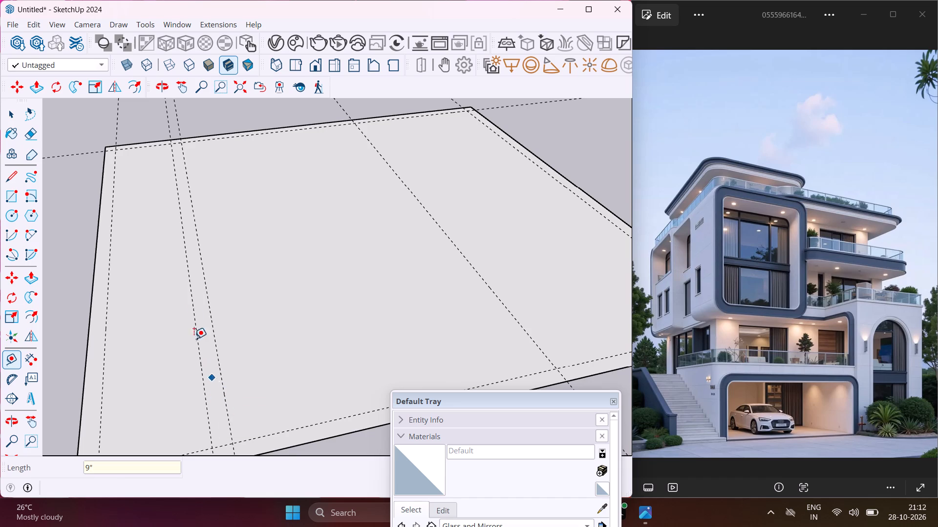
Place a guide line 9" from the existing 10' guide, on its side facing the green axis.
{"action": "scroll", "coordinate": [188, 304], "scroll_direction": "down", "scroll_amount": 3}
{"action": "scroll", "coordinate": [414, 310], "scroll_direction": "up", "scroll_amount": 4}
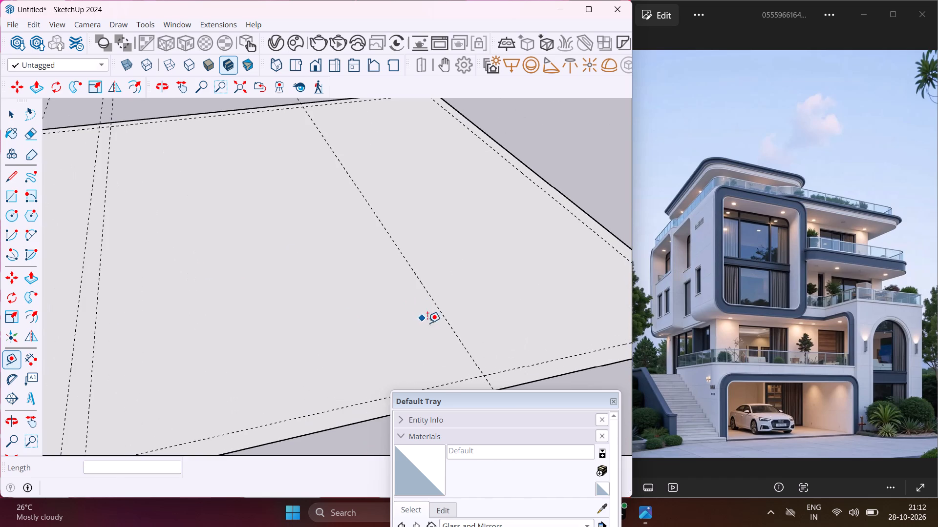
{"action": "left_click", "coordinate": [450, 331]}
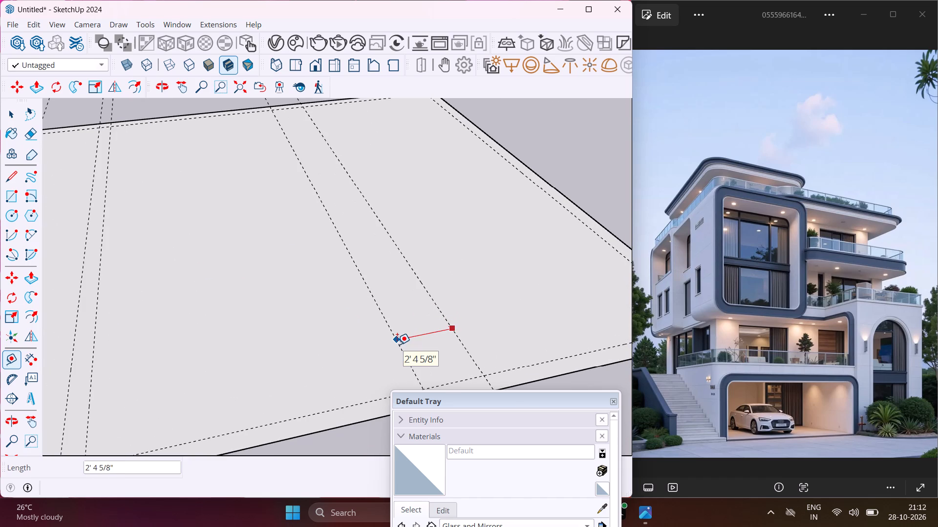
{"action": "key", "text": "9"}
{"action": "key", "text": "shift+quotedbl"}
{"action": "key", "text": "Return"}
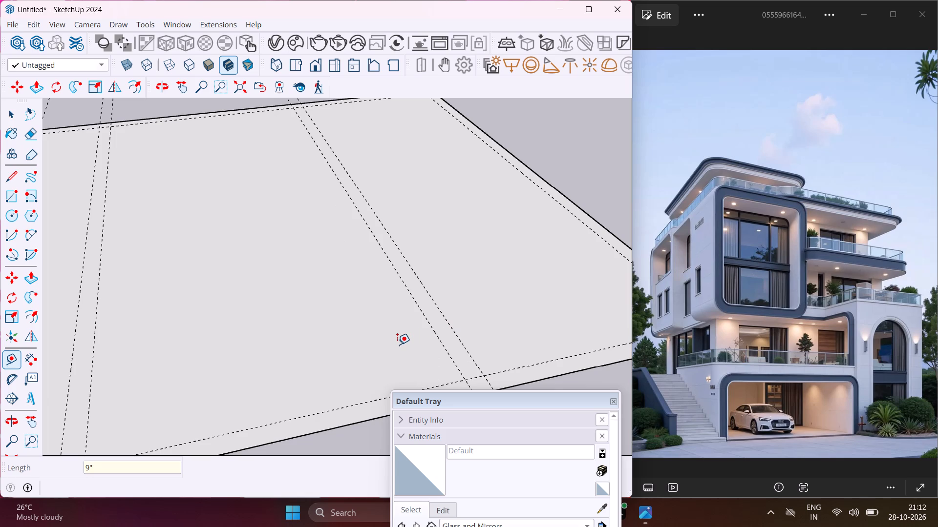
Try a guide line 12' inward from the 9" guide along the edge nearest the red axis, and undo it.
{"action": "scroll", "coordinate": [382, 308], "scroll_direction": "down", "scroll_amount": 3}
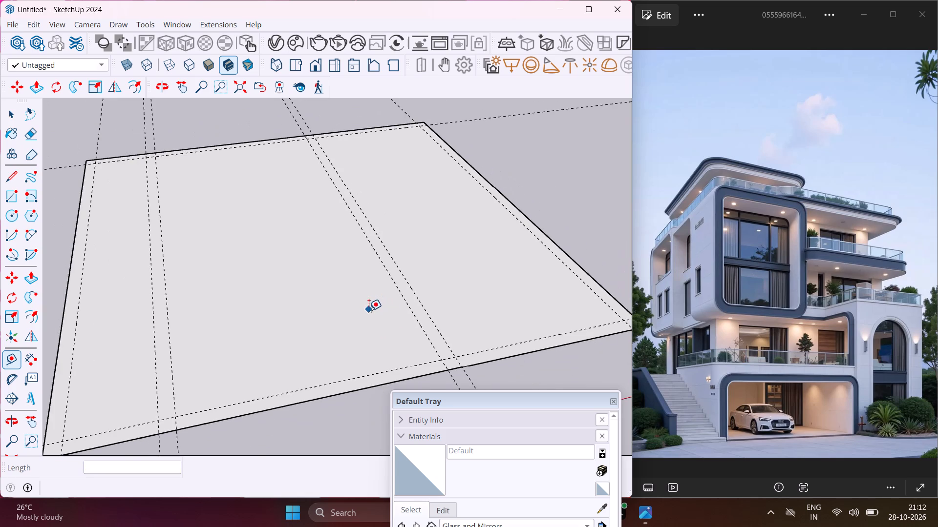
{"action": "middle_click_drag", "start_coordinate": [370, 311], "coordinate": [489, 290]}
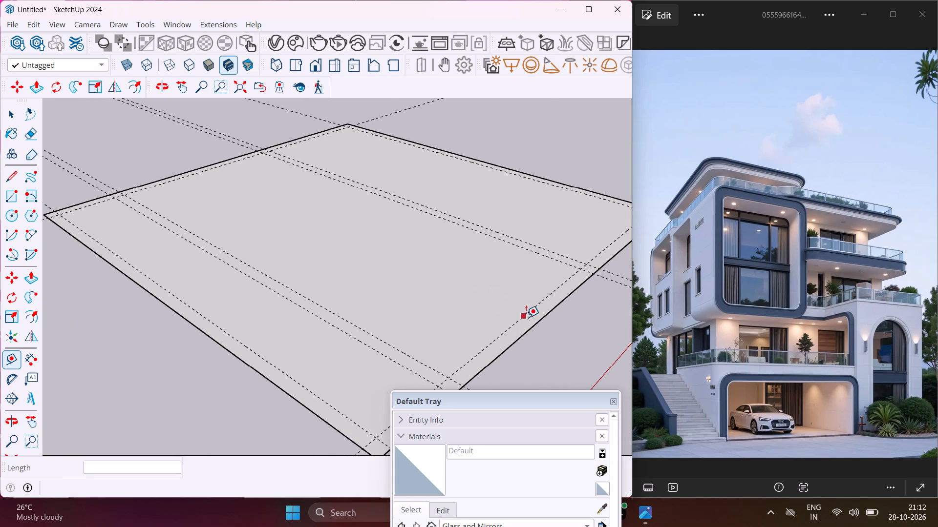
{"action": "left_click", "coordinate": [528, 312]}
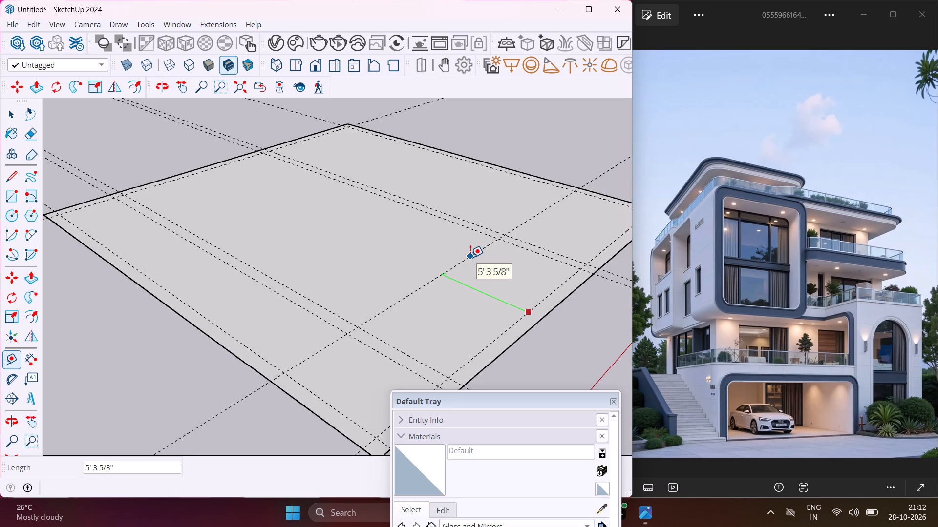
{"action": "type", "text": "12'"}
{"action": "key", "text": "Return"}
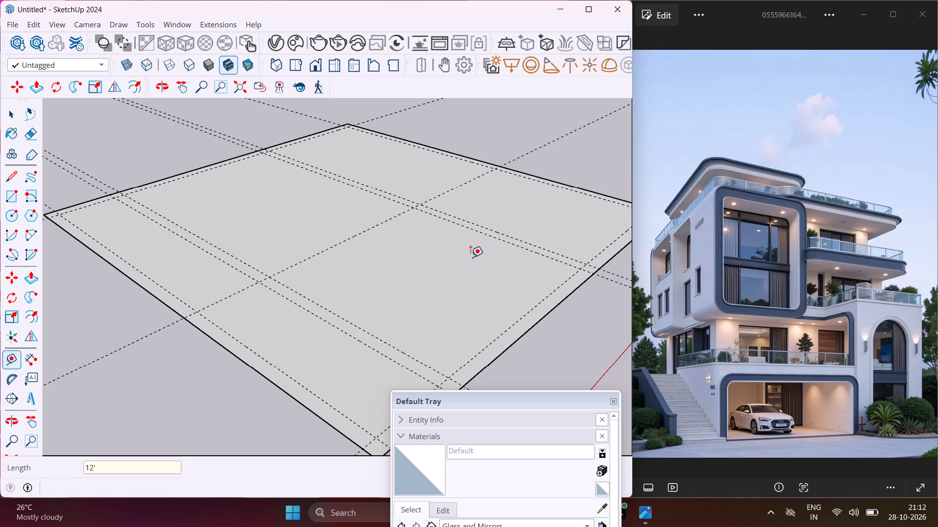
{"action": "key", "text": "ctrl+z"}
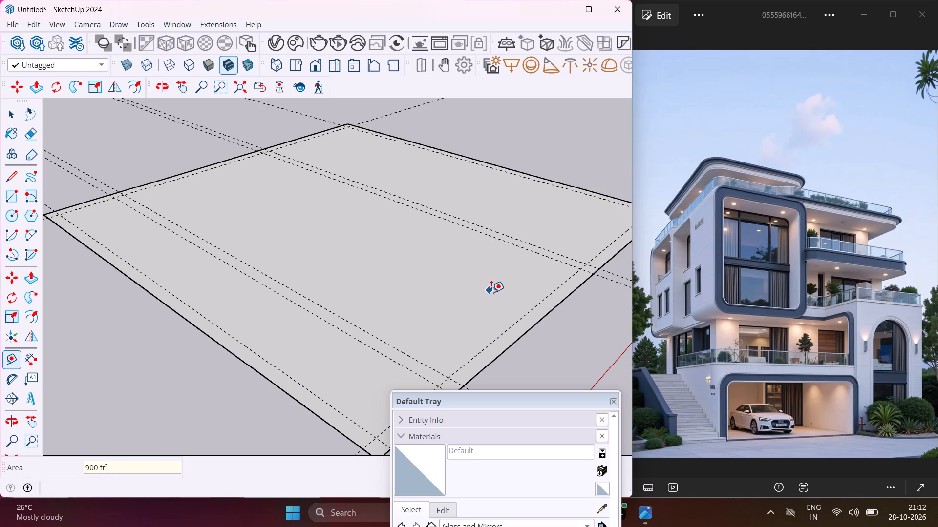
Place a parallel guide line 10' inward from the 9" guide along the edge nearest the red axis.
{"action": "left_click", "coordinate": [525, 320]}
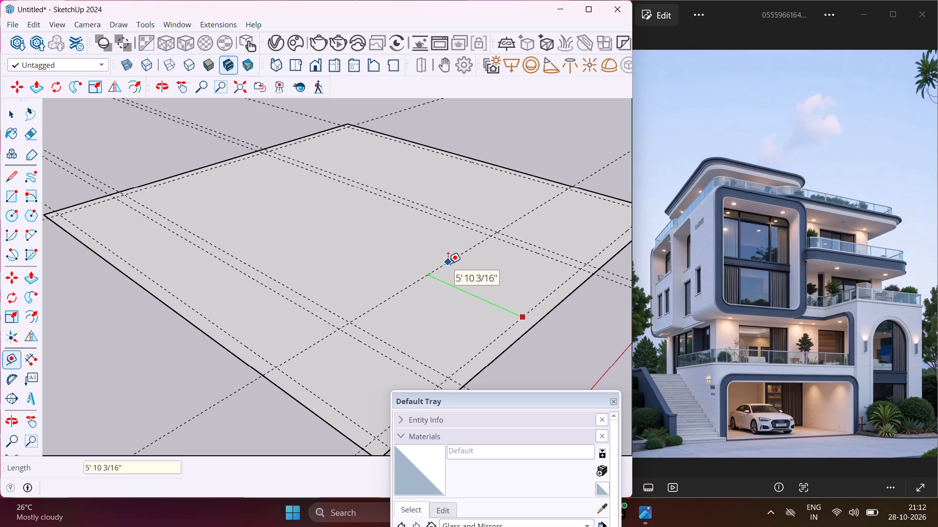
{"action": "type", "text": "10'"}
{"action": "key", "text": "Return"}
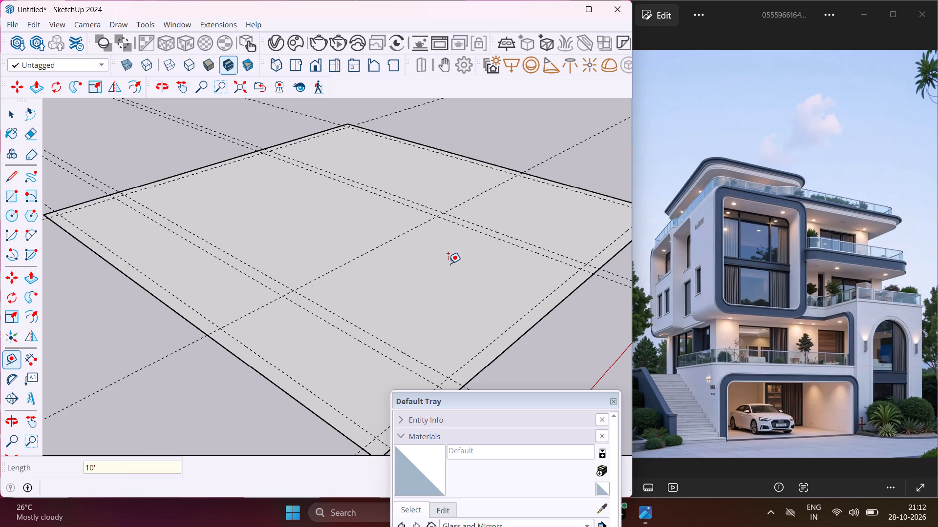
Place a guide line 9" beyond the new 10' guide, on its side away from the red axis.
{"action": "middle_click_drag", "start_coordinate": [392, 237], "coordinate": [446, 303]}
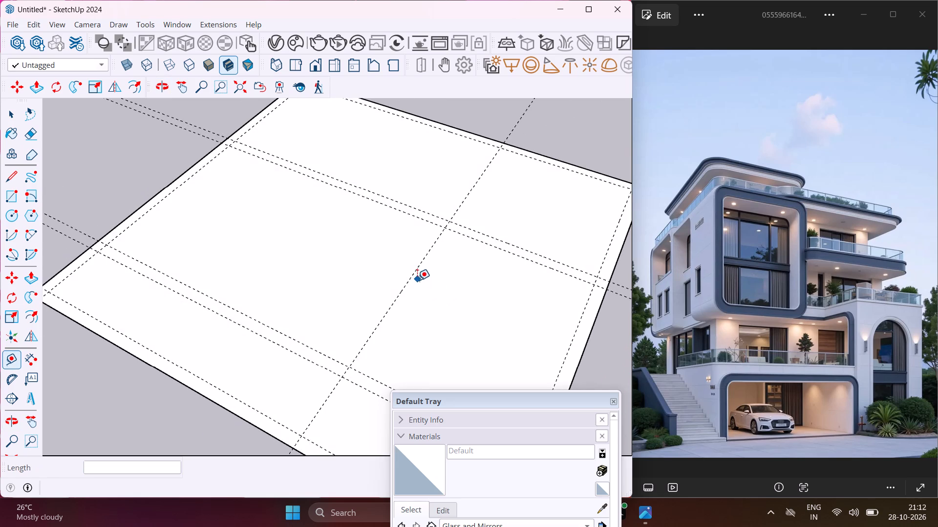
{"action": "scroll", "coordinate": [417, 280], "scroll_direction": "up", "scroll_amount": 4}
{"action": "left_click", "coordinate": [406, 279]}
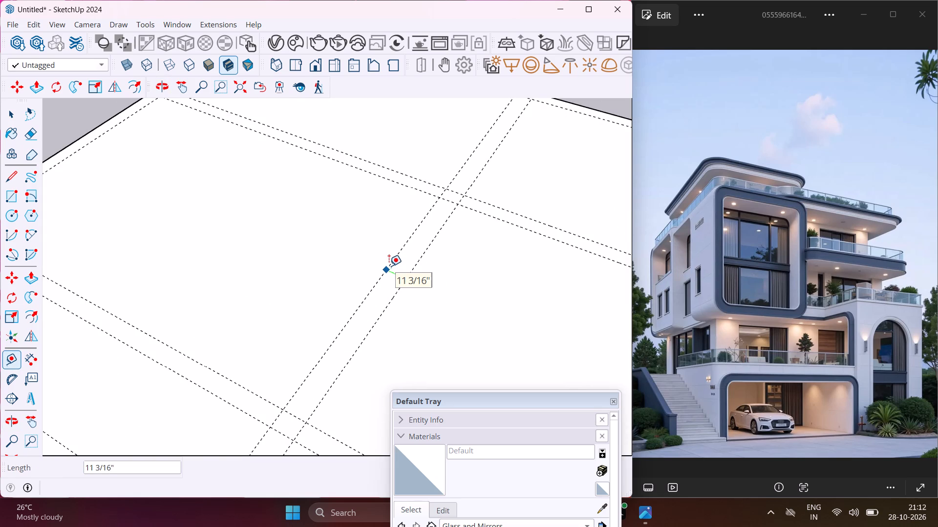
{"action": "key", "text": "9"}
{"action": "key", "text": "shift+quotedbl"}
{"action": "key", "text": "Return"}
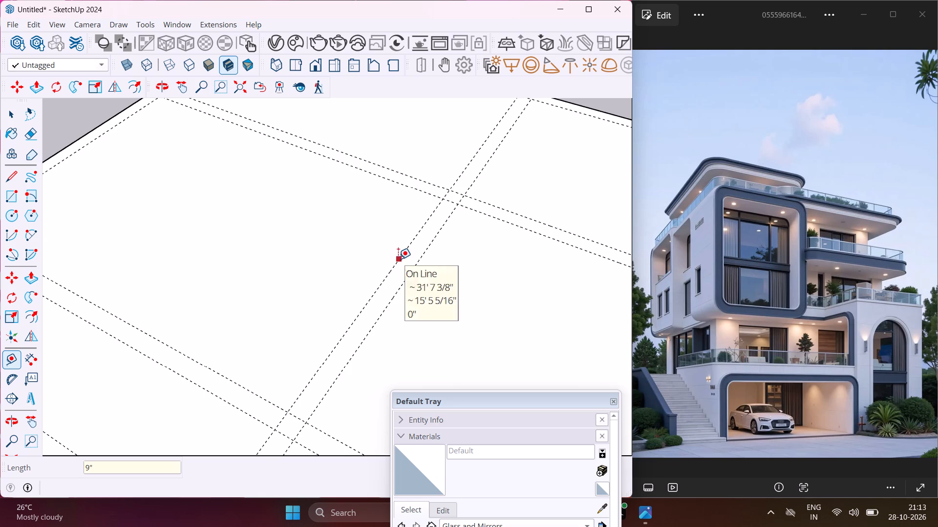
Draw a 9" by 30' wall rectangle along the square's edge nearest the green axis, out to its 9" guide.
{"action": "scroll", "coordinate": [382, 258], "scroll_direction": "down", "scroll_amount": 6}
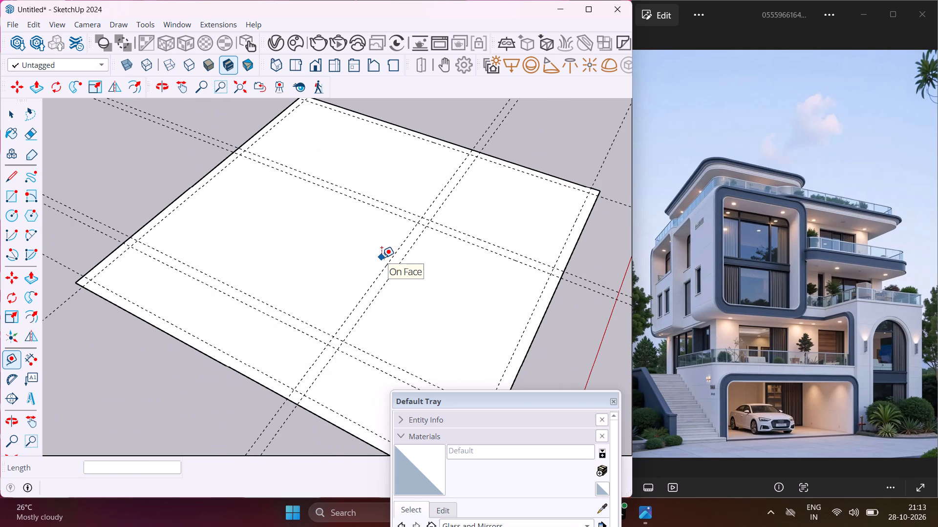
{"action": "scroll", "coordinate": [365, 258], "scroll_direction": "down", "scroll_amount": 2}
{"action": "middle_click_drag", "start_coordinate": [335, 267], "coordinate": [293, 248]}
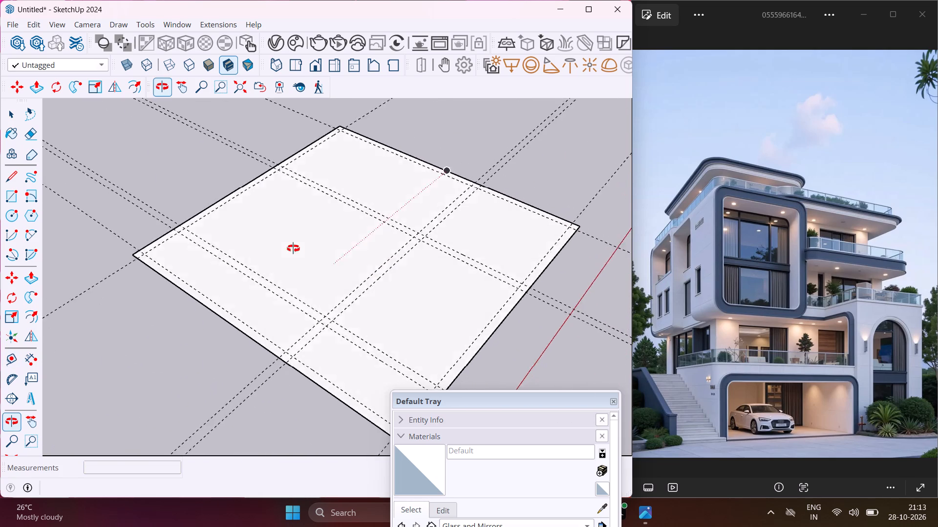
{"action": "middle_click_drag", "start_coordinate": [293, 248], "coordinate": [277, 239]}
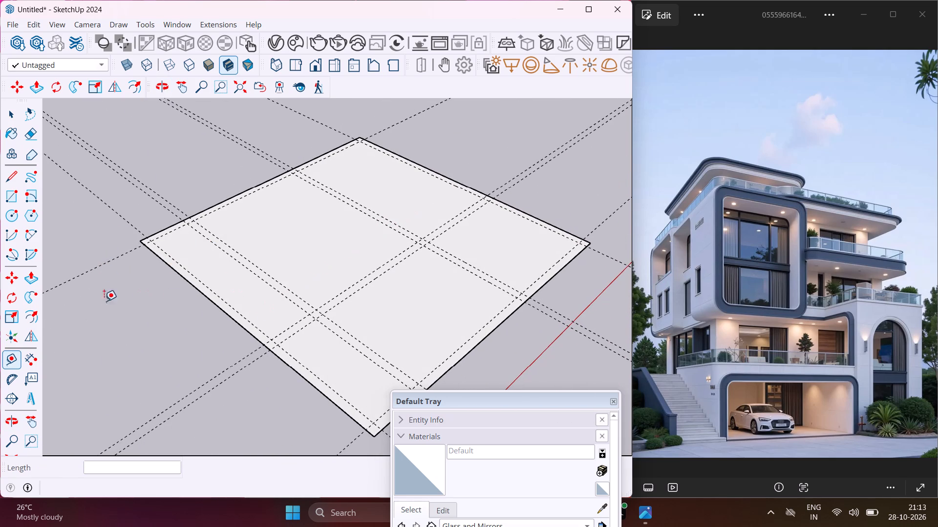
{"action": "left_click", "coordinate": [9, 195]}
{"action": "scroll", "coordinate": [104, 241], "scroll_direction": "down", "scroll_amount": 1}
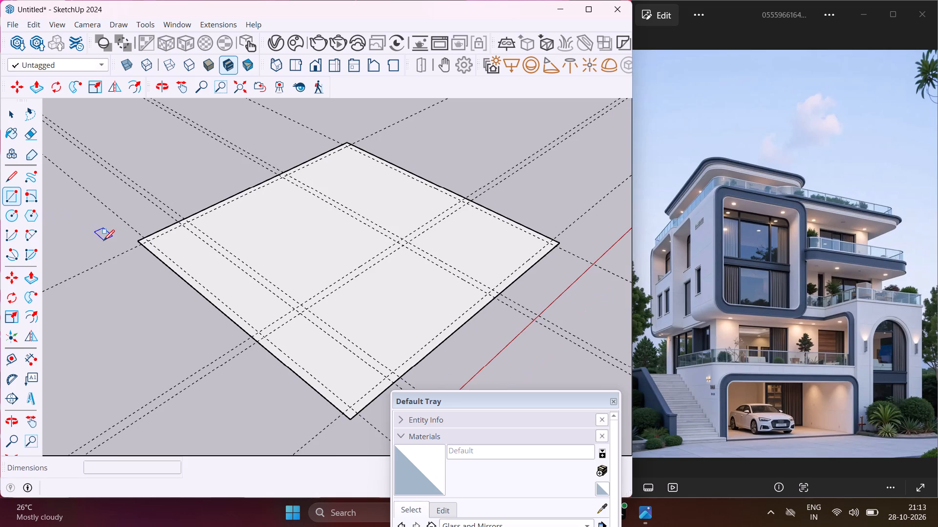
{"action": "scroll", "coordinate": [153, 256], "scroll_direction": "up", "scroll_amount": 1}
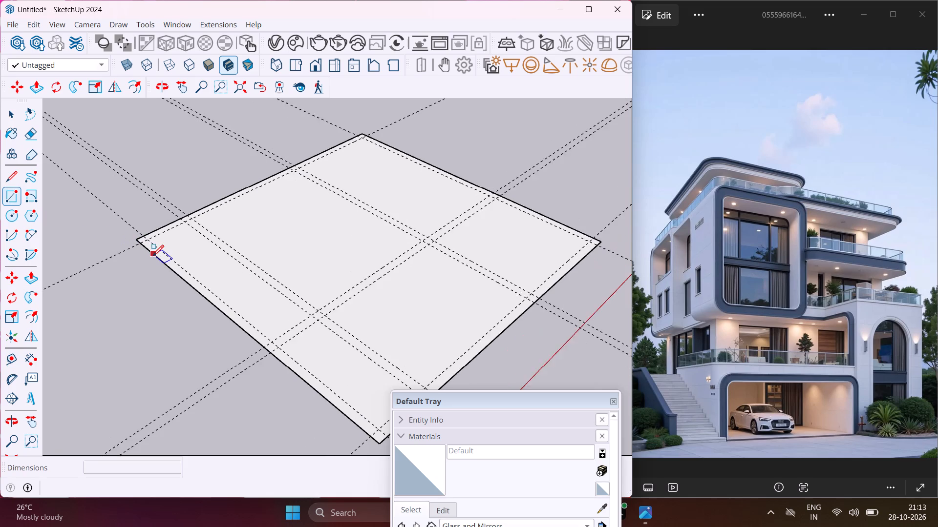
{"action": "scroll", "coordinate": [153, 256], "scroll_direction": "up", "scroll_amount": 1}
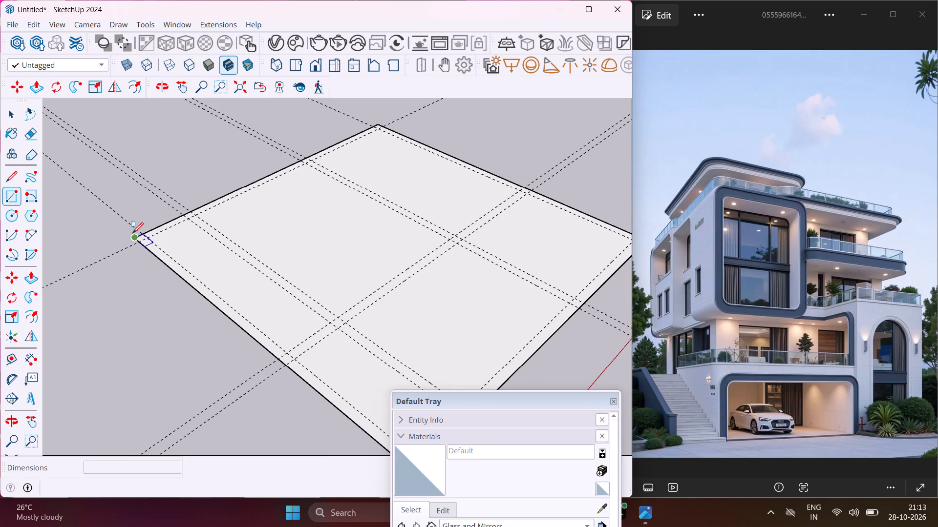
{"action": "left_click", "coordinate": [131, 239]}
{"action": "scroll", "coordinate": [158, 243], "scroll_direction": "down", "scroll_amount": 4}
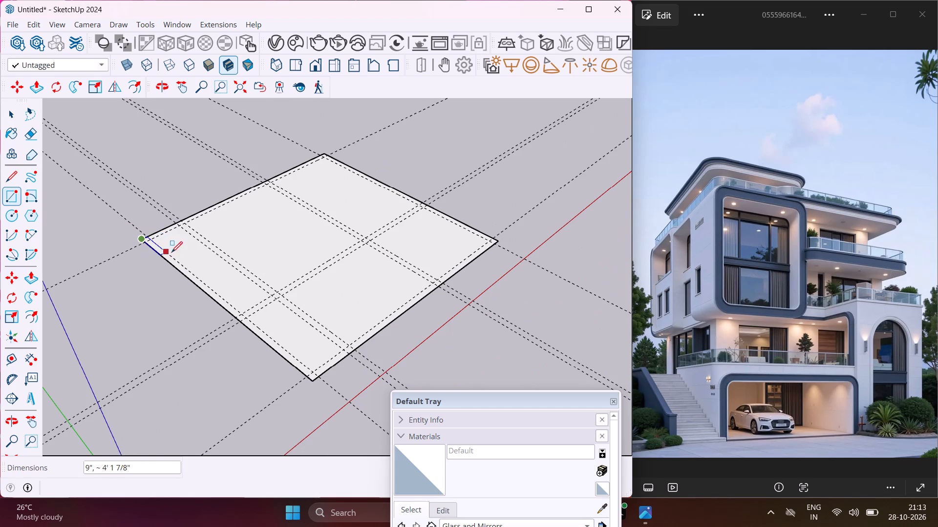
{"action": "scroll", "coordinate": [316, 377], "scroll_direction": "up", "scroll_amount": 3}
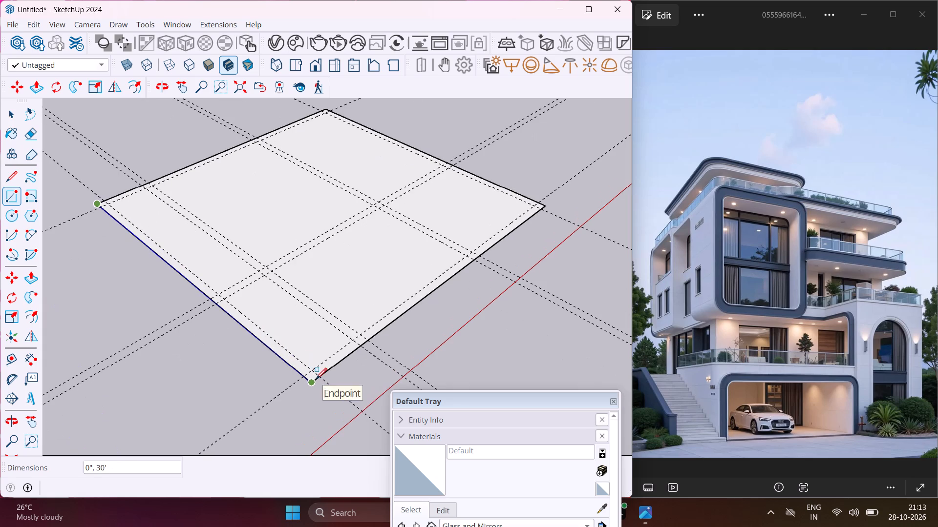
{"action": "left_click", "coordinate": [321, 379]}
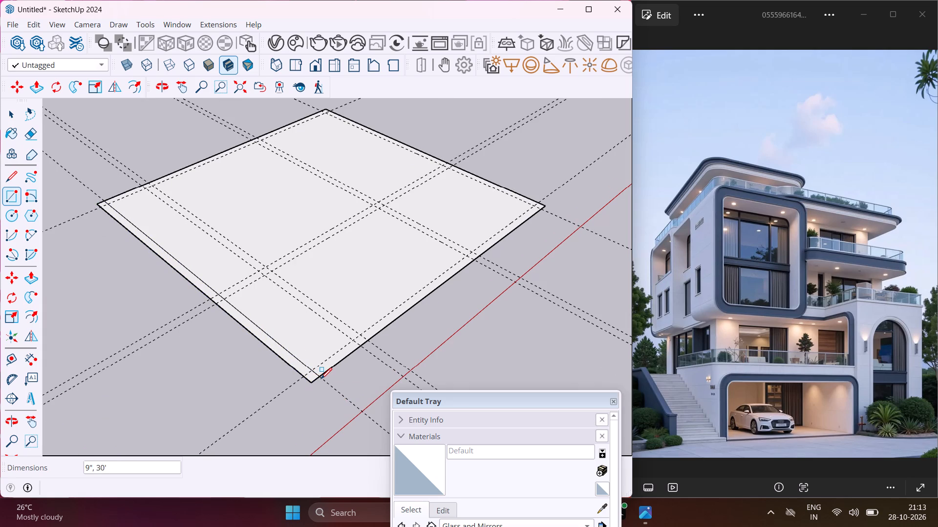
Draw a 9" by 30' wall rectangle between the guide pair 4' inside the wall nearest the green axis.
{"action": "scroll", "coordinate": [321, 379], "scroll_direction": "down", "scroll_amount": 1}
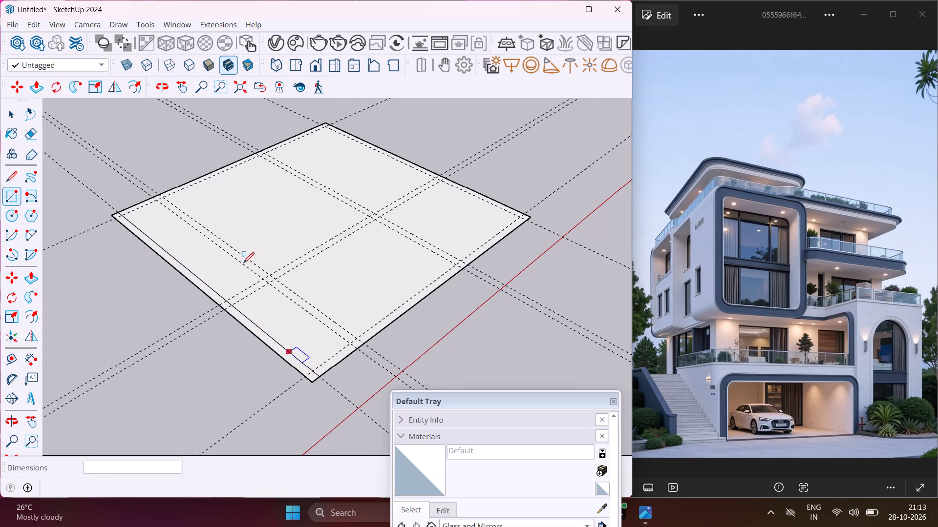
{"action": "scroll", "coordinate": [183, 183], "scroll_direction": "up", "scroll_amount": 6}
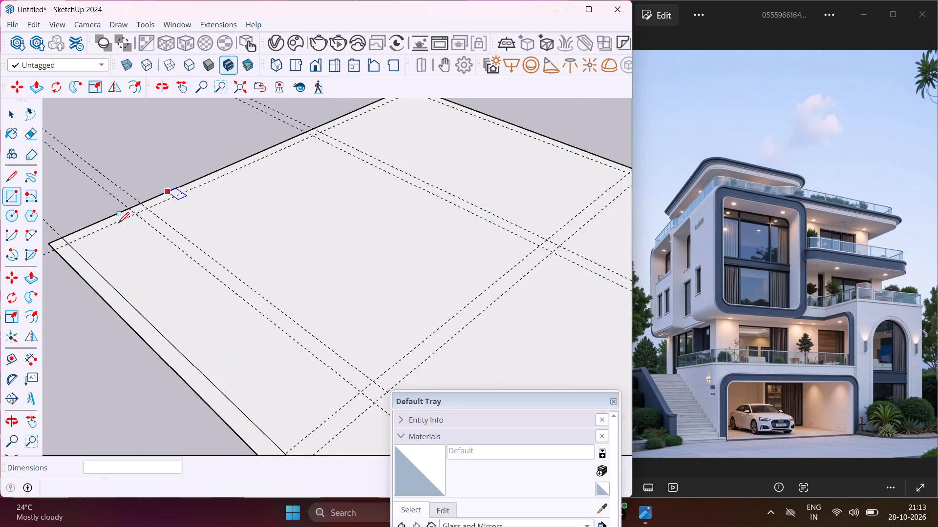
{"action": "left_click", "coordinate": [126, 208]}
{"action": "scroll", "coordinate": [165, 219], "scroll_direction": "down", "scroll_amount": 4}
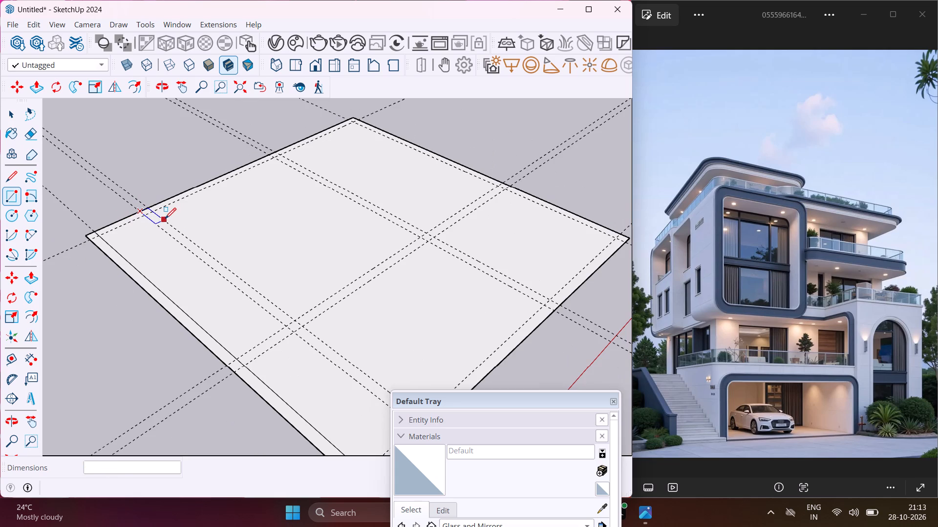
{"action": "scroll", "coordinate": [234, 278], "scroll_direction": "down", "scroll_amount": 3}
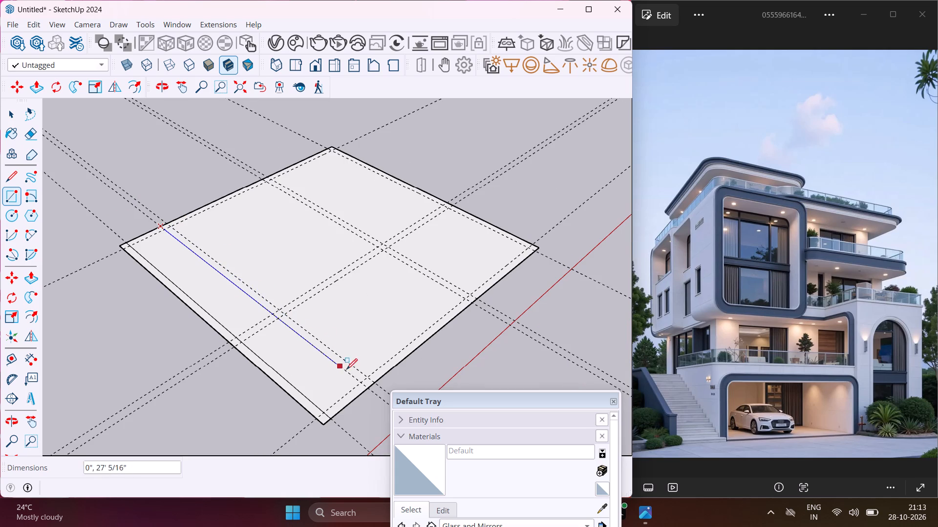
{"action": "left_click", "coordinate": [375, 383]}
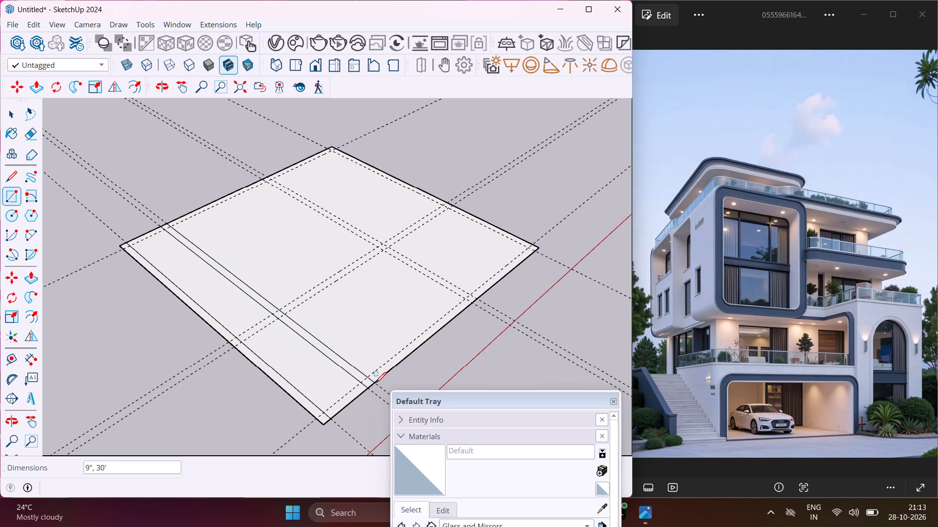
Draw a 9" by 30' wall rectangle along the square's edge farthest from the green axis.
{"action": "scroll", "coordinate": [303, 331], "scroll_direction": "down", "scroll_amount": 4}
{"action": "scroll", "coordinate": [320, 191], "scroll_direction": "up", "scroll_amount": 7}
{"action": "left_click", "coordinate": [325, 189]}
{"action": "scroll", "coordinate": [307, 238], "scroll_direction": "down", "scroll_amount": 9}
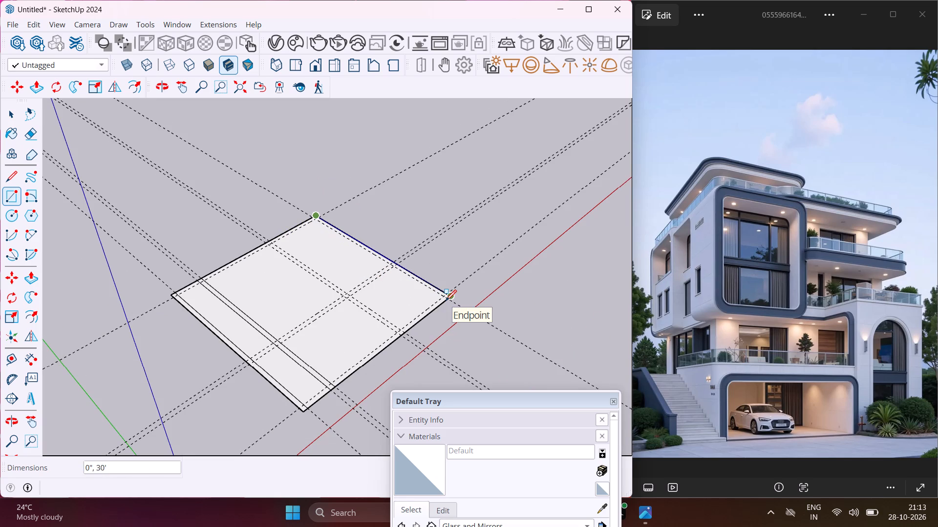
{"action": "scroll", "coordinate": [446, 301], "scroll_direction": "up", "scroll_amount": 12}
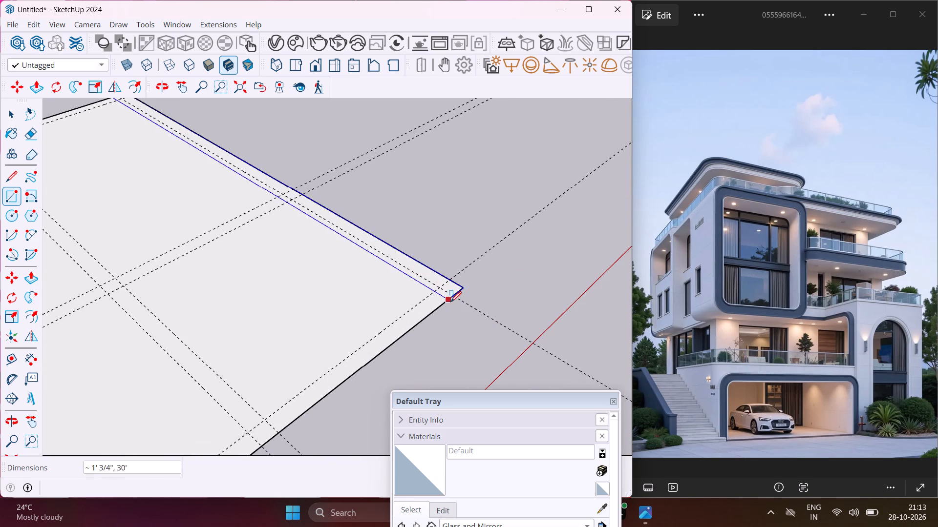
{"action": "left_click", "coordinate": [451, 297]}
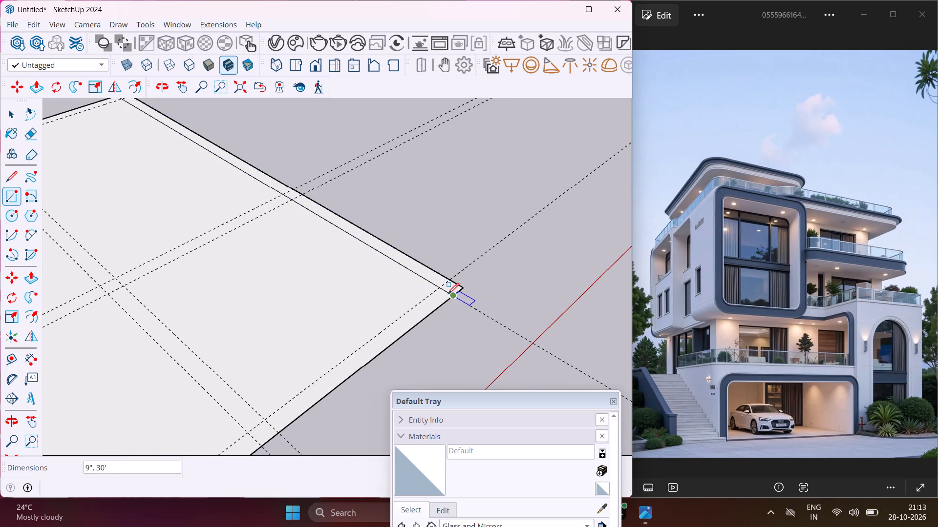
Draw a 9" by 10' 9" wall rectangle along the edge nearest the red axis, from the far wall across the guide pair.
{"action": "scroll", "coordinate": [428, 295], "scroll_direction": "down", "scroll_amount": 6}
{"action": "scroll", "coordinate": [428, 295], "scroll_direction": "up", "scroll_amount": 4}
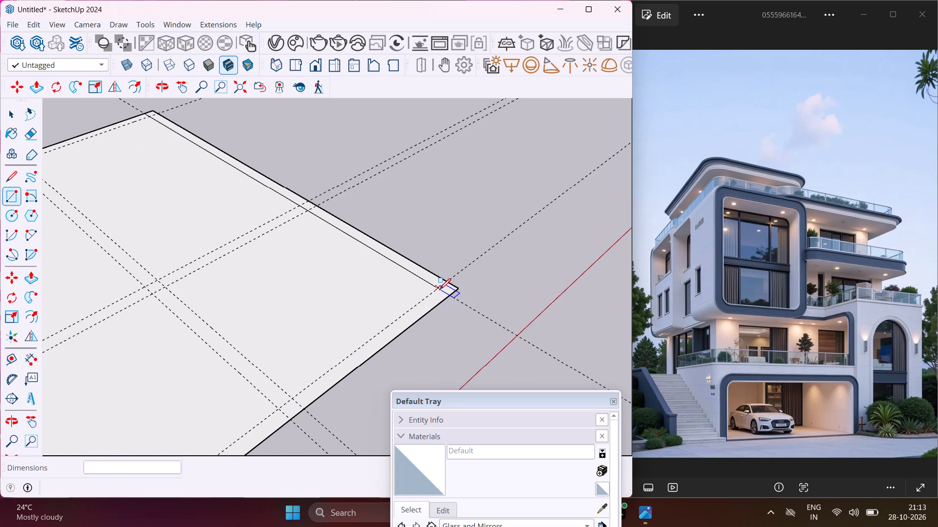
{"action": "left_click", "coordinate": [437, 288]}
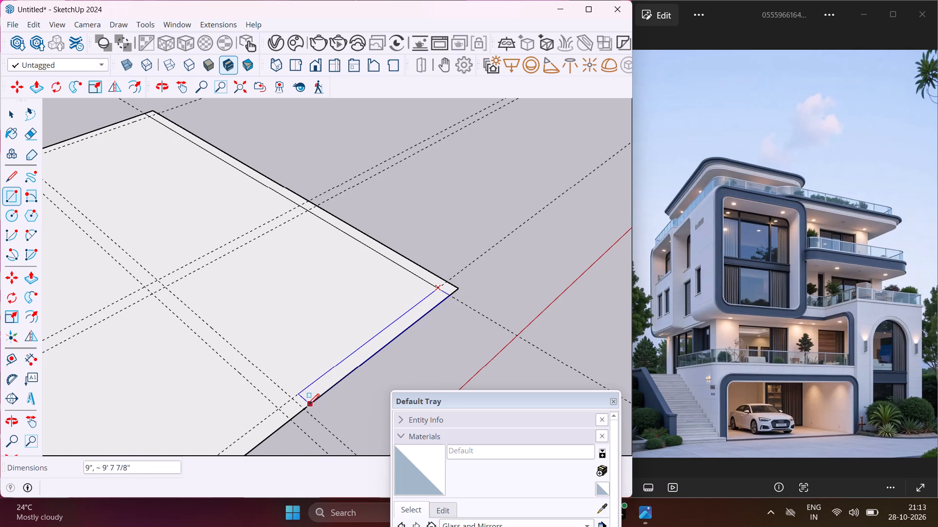
{"action": "left_click", "coordinate": [290, 421]}
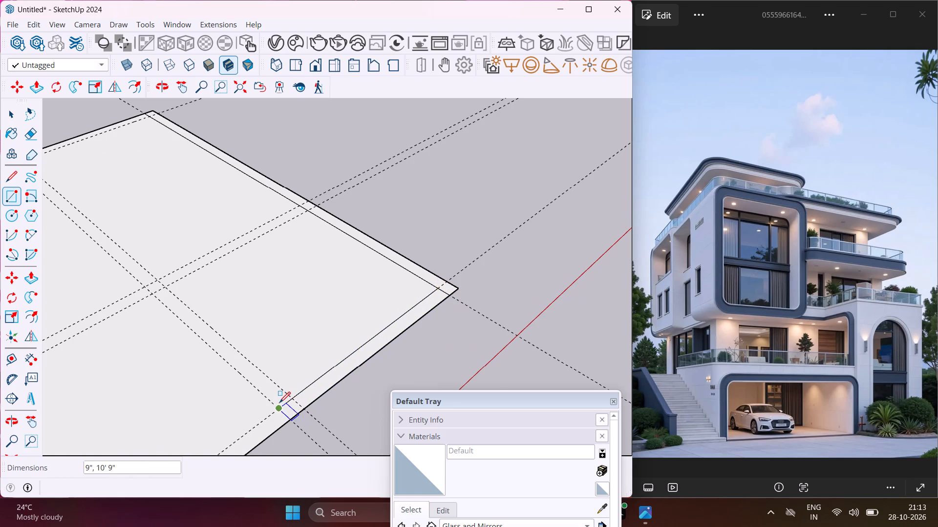
Draw a partition rectangle between the guide pair parallel to the far wall, from the guide crossing to the wall edge nearest the red axis.
{"action": "scroll", "coordinate": [279, 403], "scroll_direction": "down", "scroll_amount": 4}
{"action": "scroll", "coordinate": [196, 313], "scroll_direction": "up", "scroll_amount": 3}
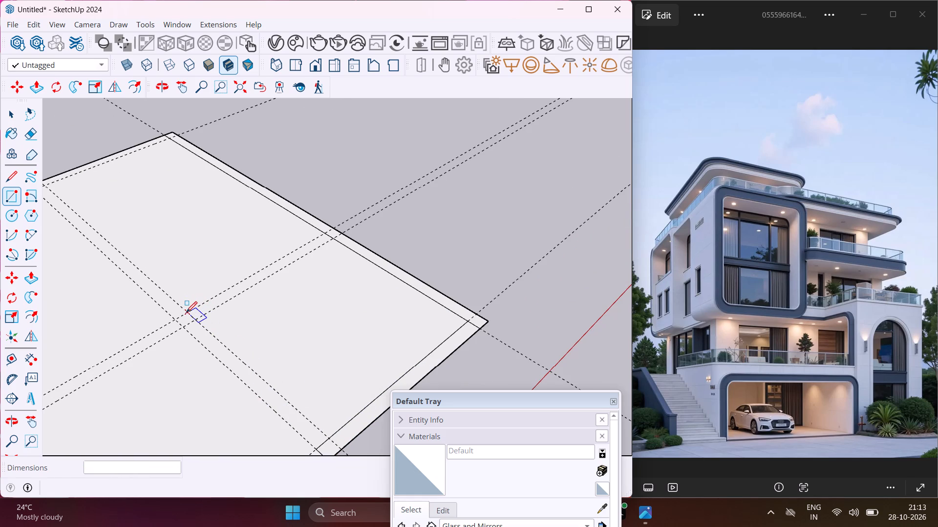
{"action": "left_click", "coordinate": [186, 312]}
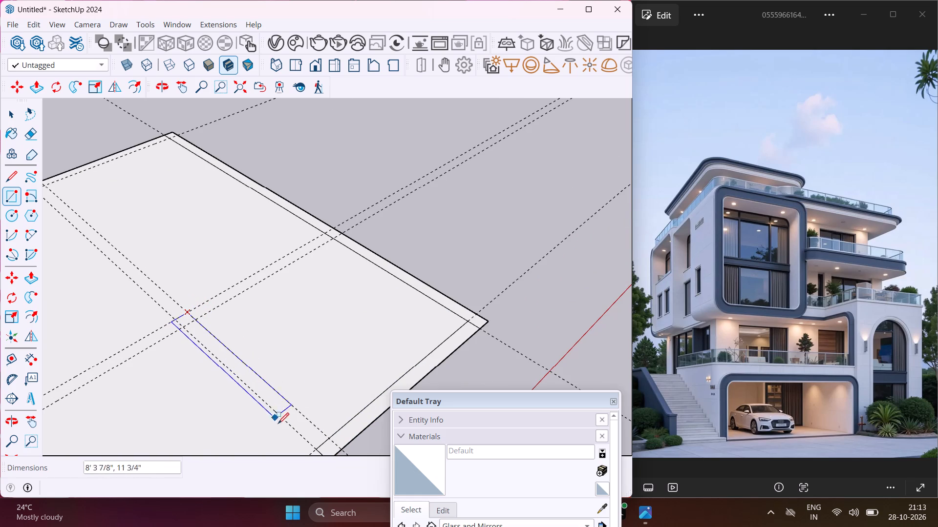
{"action": "left_click", "coordinate": [317, 449]}
Draw a 9" by 13' partition rectangle between the crossing guide pair, from the long inner wall to the short partition.
{"action": "scroll", "coordinate": [303, 397], "scroll_direction": "down", "scroll_amount": 7}
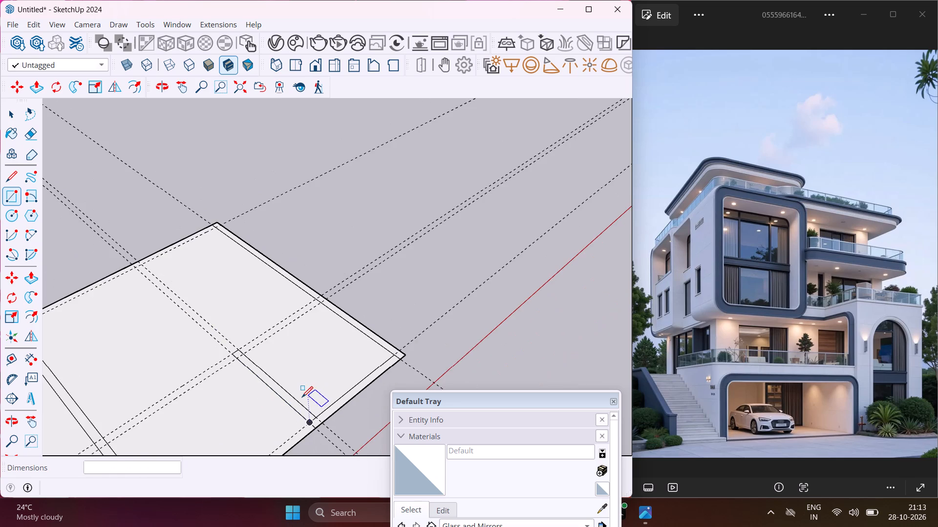
{"action": "scroll", "coordinate": [286, 403], "scroll_direction": "down", "scroll_amount": 3}
{"action": "scroll", "coordinate": [151, 421], "scroll_direction": "up", "scroll_amount": 4}
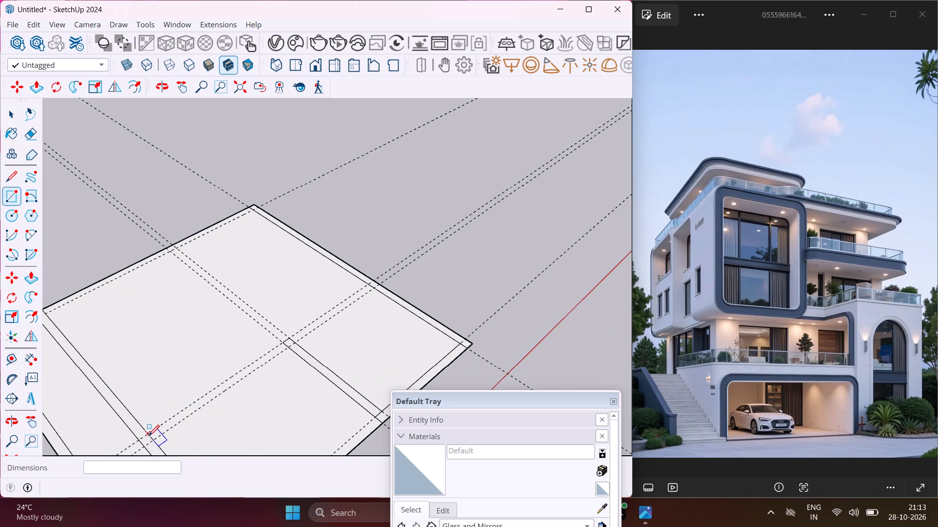
{"action": "left_click", "coordinate": [147, 435]}
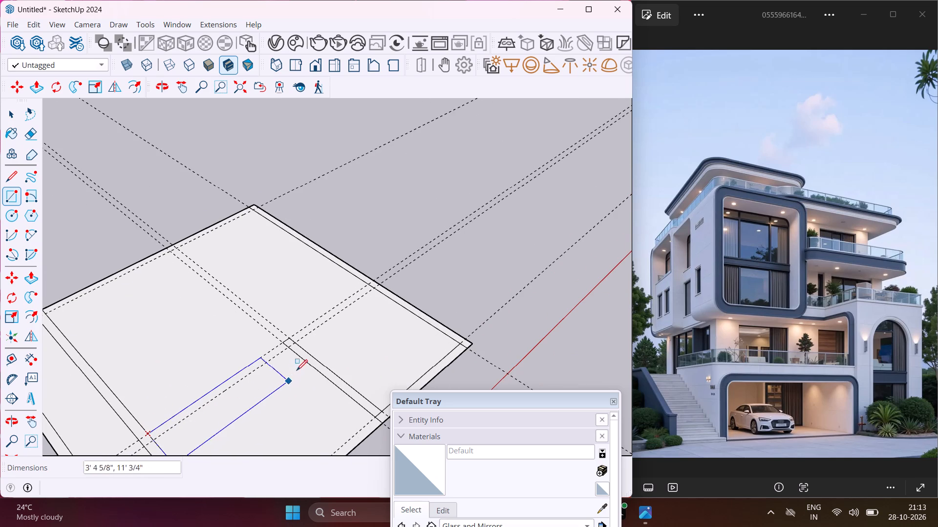
{"action": "left_click", "coordinate": [290, 347]}
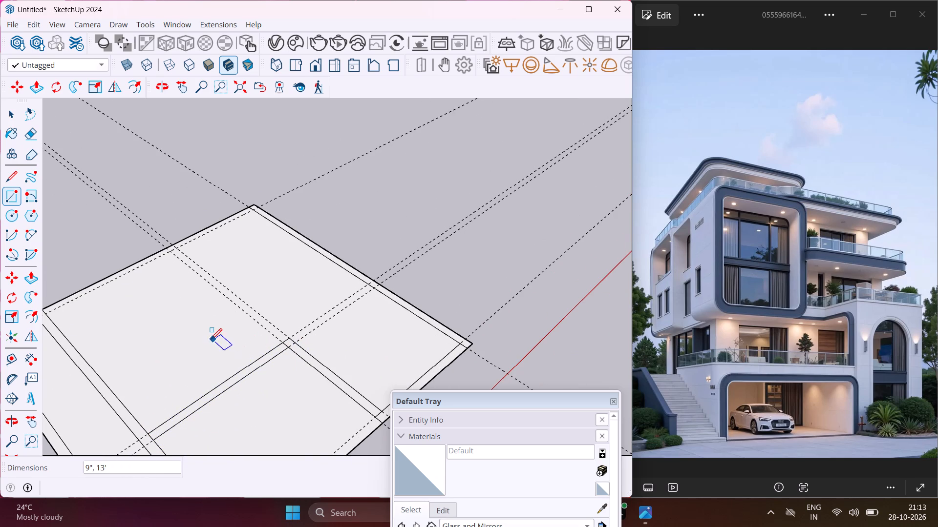
{"action": "scroll", "coordinate": [188, 333], "scroll_direction": "down", "scroll_amount": 9}
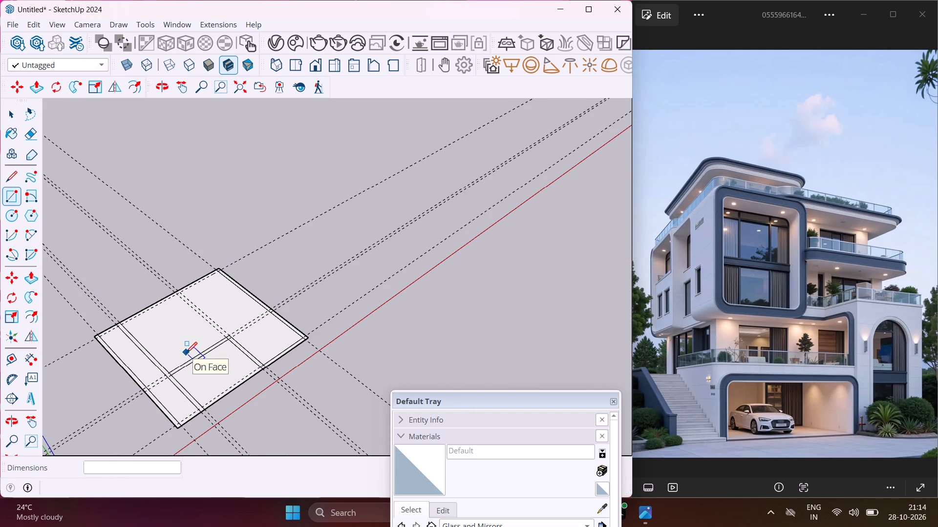
{"action": "key", "text": "Escape"}
{"action": "key", "text": "space"}
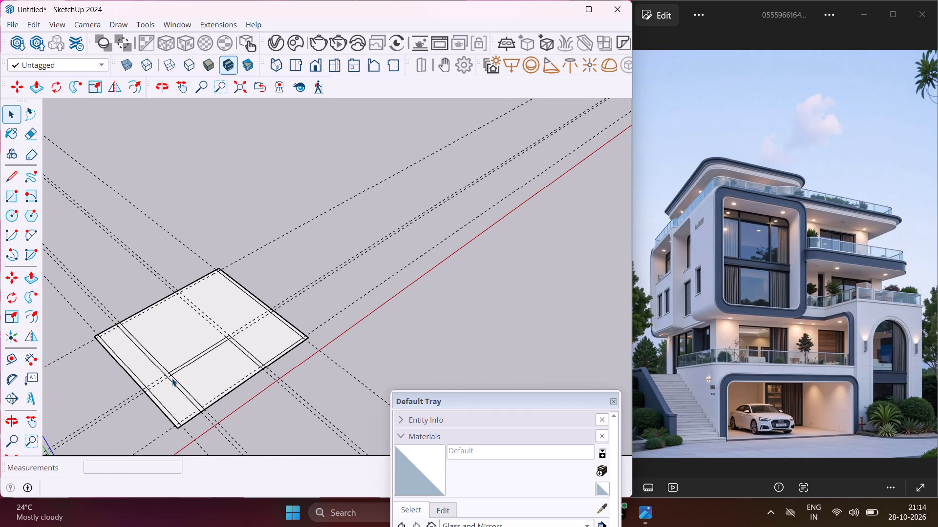
Push/Pull the long inner wall strip, 4' inside the edge nearest the green axis, up 10'.
{"action": "scroll", "coordinate": [163, 365], "scroll_direction": "up", "scroll_amount": 9}
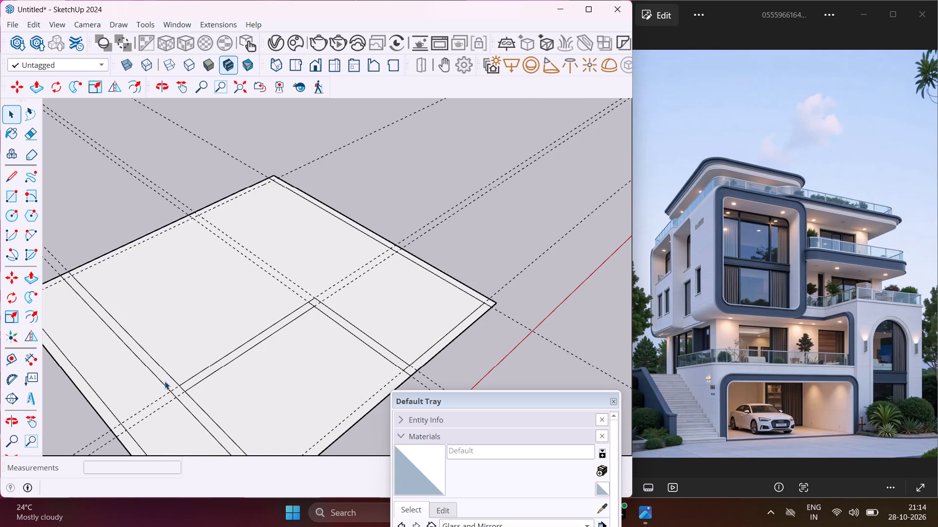
{"action": "left_click", "coordinate": [167, 383]}
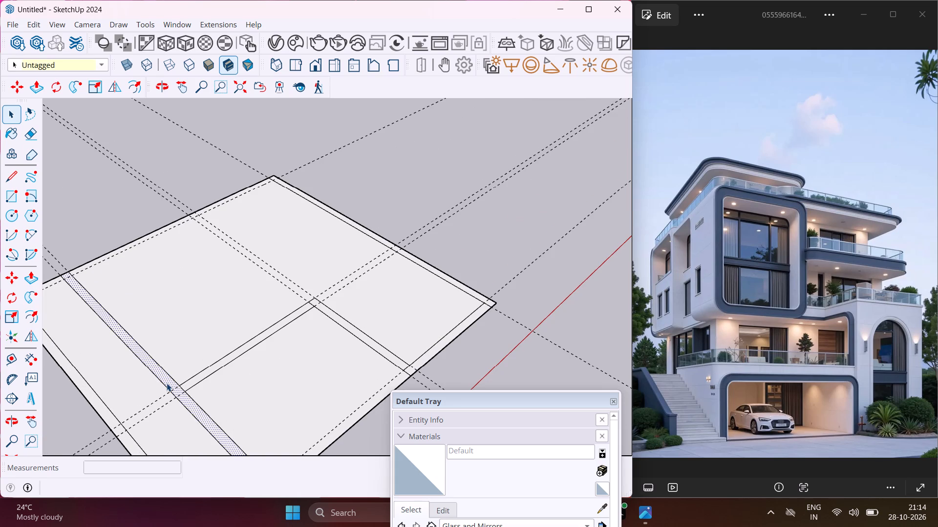
{"action": "key", "text": "p"}
{"action": "left_click", "coordinate": [167, 383]}
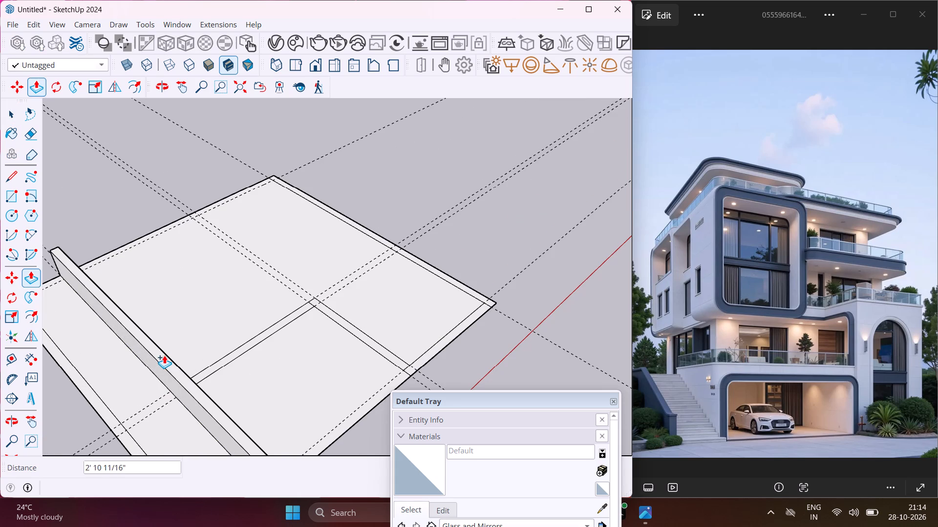
{"action": "type", "text": "10'"}
{"action": "key", "text": "Return"}
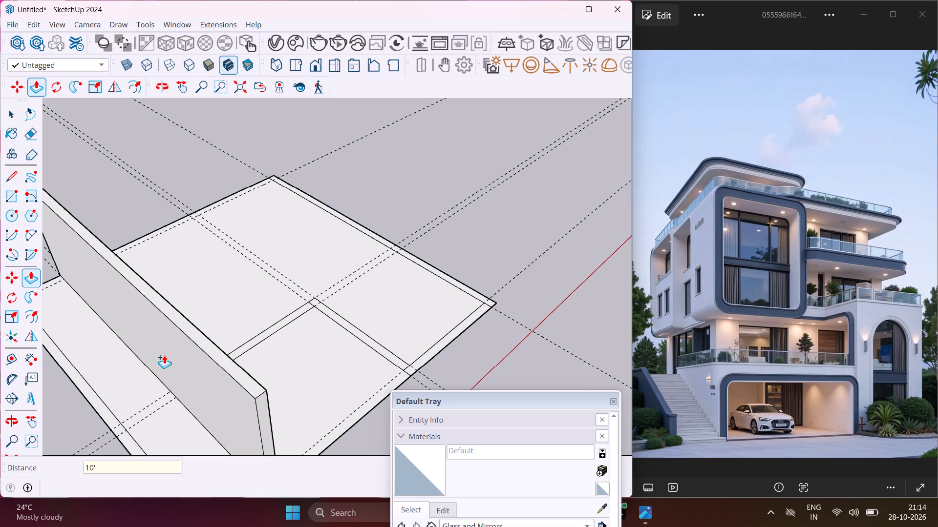
Push/Pull the 13' partition strip up 10', level with the top of the long inner wall.
{"action": "scroll", "coordinate": [247, 341], "scroll_direction": "up", "scroll_amount": 4}
{"action": "left_click", "coordinate": [245, 348]}
{"action": "scroll", "coordinate": [197, 333], "scroll_direction": "down", "scroll_amount": 4}
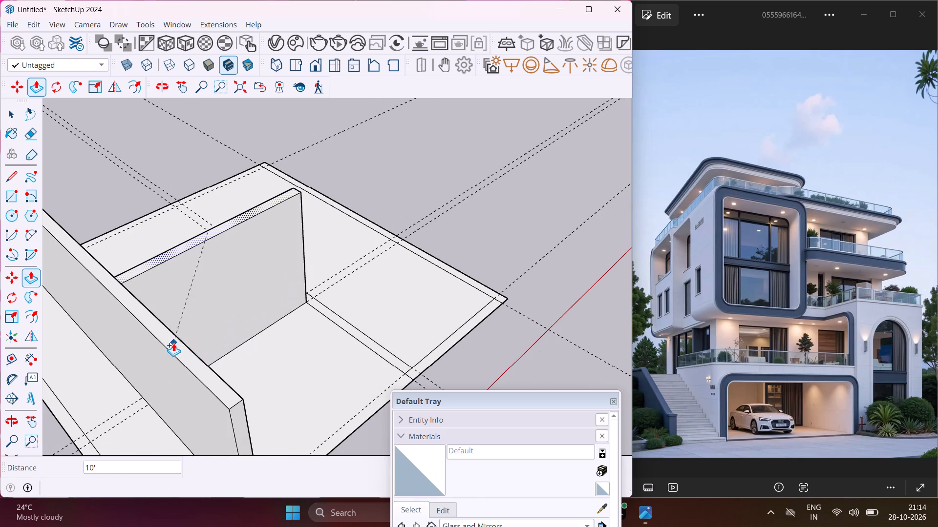
{"action": "left_click", "coordinate": [171, 343]}
Push/Pull the short partition strip parallel to the far wall up 10', level with the adjoining partition.
{"action": "scroll", "coordinate": [320, 303], "scroll_direction": "up", "scroll_amount": 7}
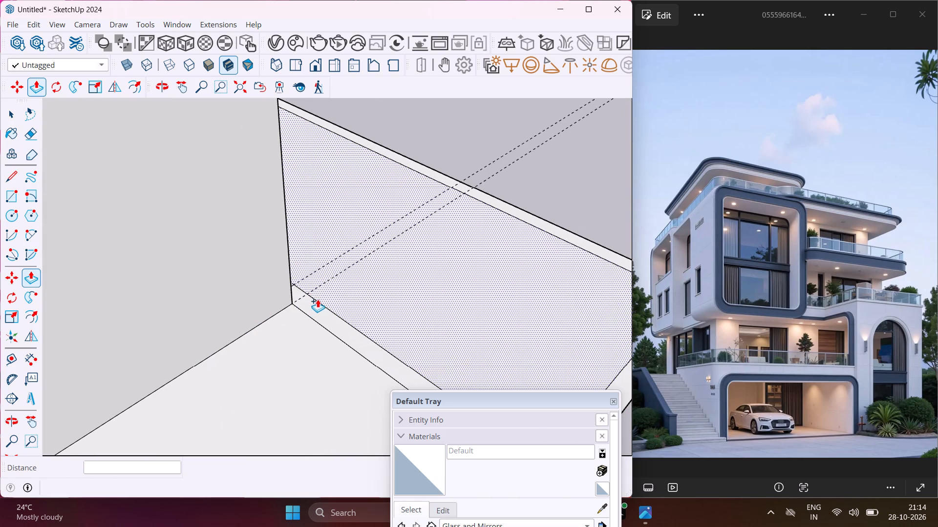
{"action": "left_click", "coordinate": [310, 303]}
{"action": "scroll", "coordinate": [298, 286], "scroll_direction": "down", "scroll_amount": 5}
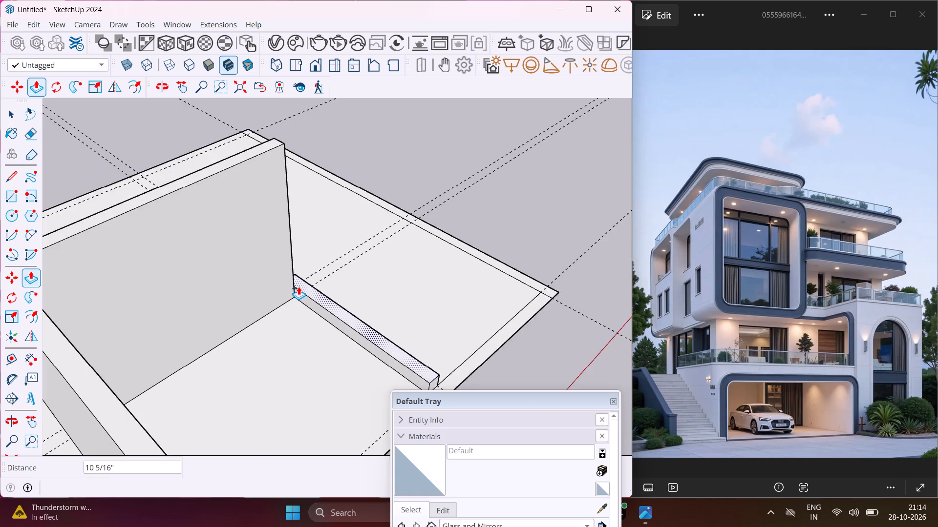
{"action": "scroll", "coordinate": [298, 286], "scroll_direction": "down", "scroll_amount": 4}
{"action": "left_click", "coordinate": [245, 211]}
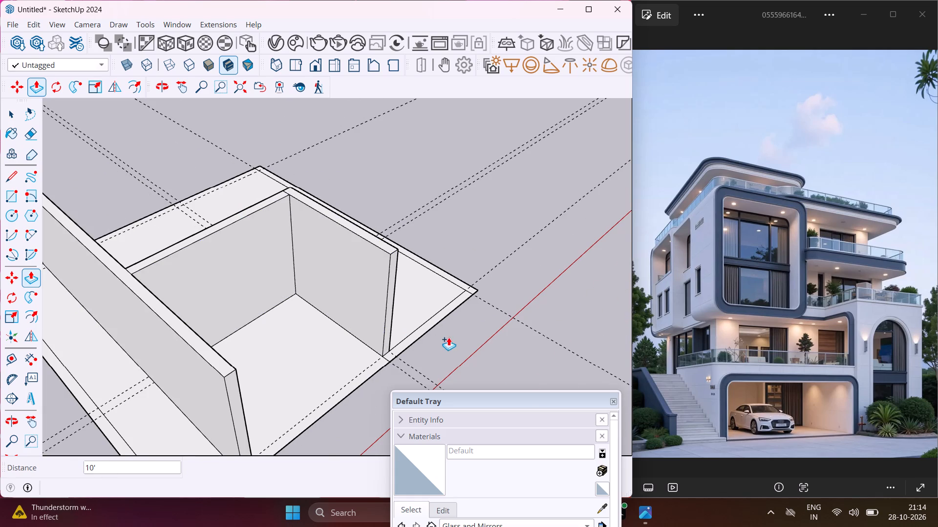
Push/Pull the 10' 9" wall strip along the edge nearest the red axis up 10', matching the adjoining partition.
{"action": "scroll", "coordinate": [404, 325], "scroll_direction": "up", "scroll_amount": 9}
{"action": "left_click", "coordinate": [419, 348]}
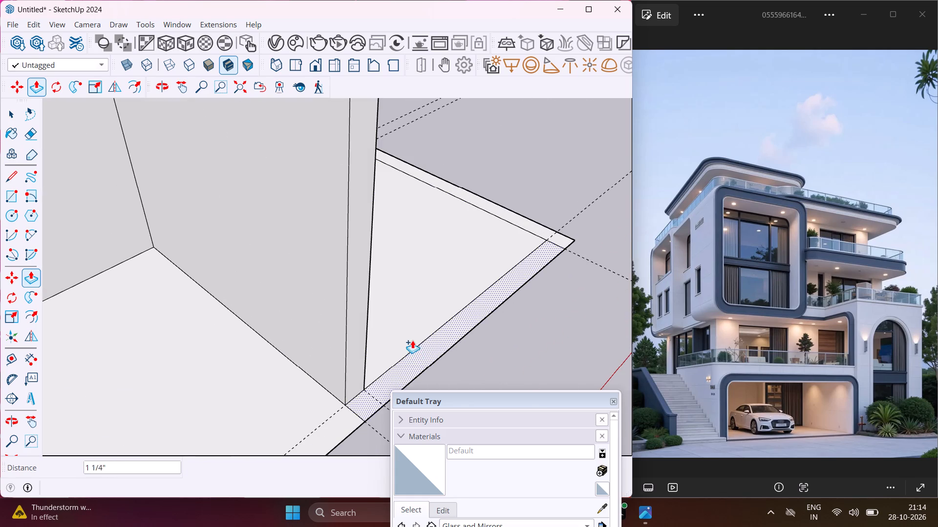
{"action": "scroll", "coordinate": [390, 308], "scroll_direction": "down", "scroll_amount": 6}
{"action": "left_click", "coordinate": [378, 198]}
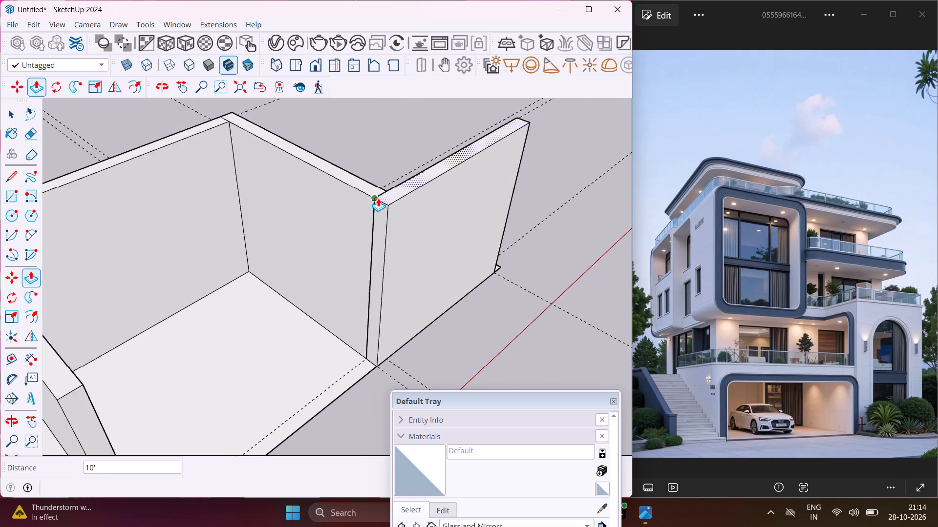
Push/Pull the 30' wall strip along the edge farthest from the green axis up 10', level with the adjoining wall.
{"action": "middle_click_drag", "start_coordinate": [419, 214], "coordinate": [202, 320]}
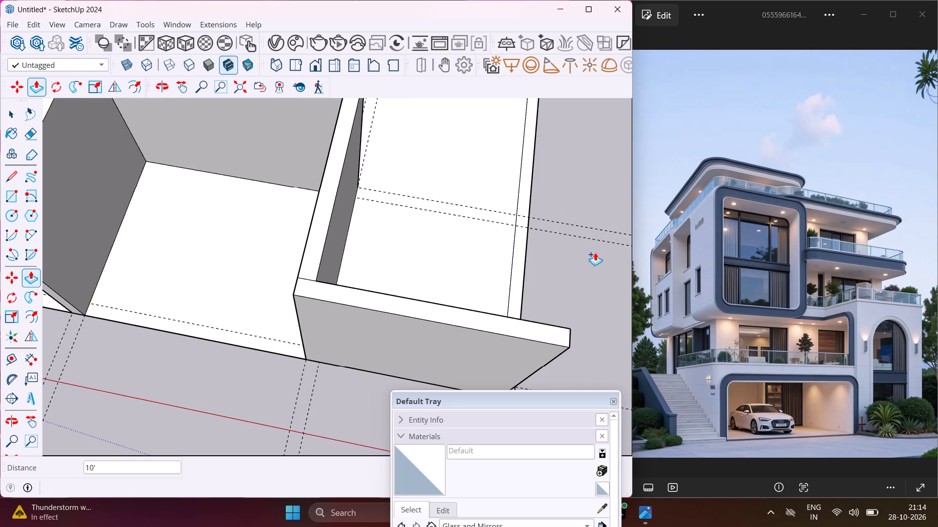
{"action": "scroll", "coordinate": [623, 247], "scroll_direction": "up", "scroll_amount": 4}
{"action": "left_click", "coordinate": [492, 316]}
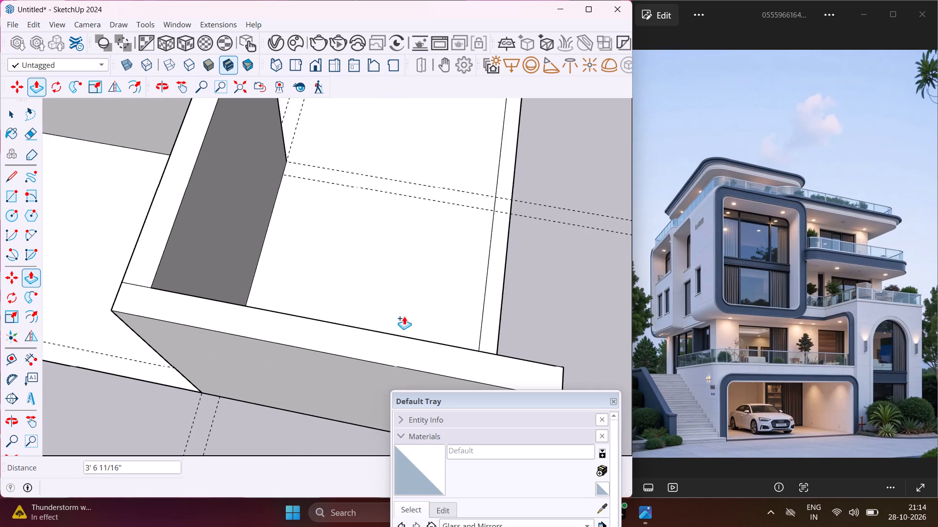
{"action": "scroll", "coordinate": [384, 319], "scroll_direction": "down", "scroll_amount": 5}
{"action": "left_click", "coordinate": [363, 329]}
{"action": "scroll", "coordinate": [357, 326], "scroll_direction": "down", "scroll_amount": 6}
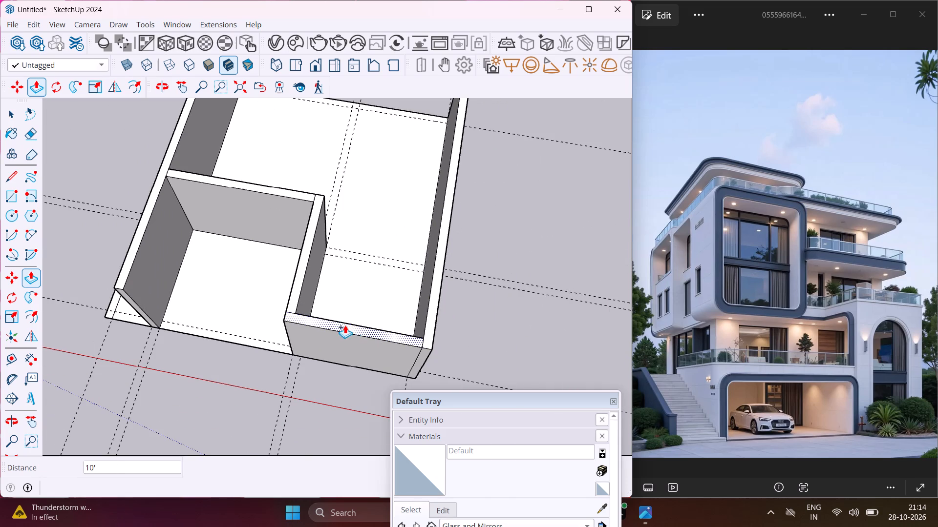
{"action": "middle_click_drag", "start_coordinate": [471, 245], "coordinate": [90, 280]}
{"action": "scroll", "coordinate": [110, 248], "scroll_direction": "down", "scroll_amount": 5}
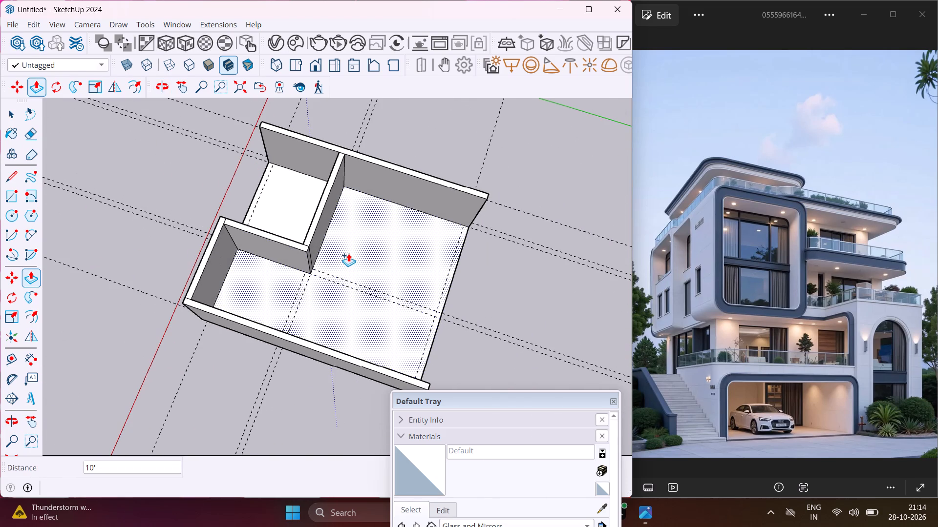
{"action": "key", "text": "Escape"}
{"action": "key", "text": "space"}
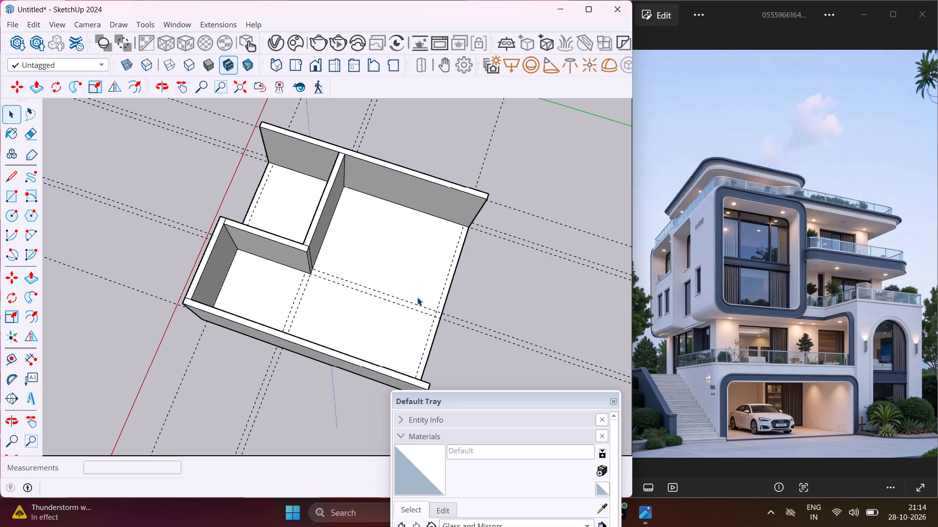
Draw a 9" by 23' 9" wall rectangle along the edge farthest from the red axis, between the long inner wall and the far wall.
{"action": "left_click", "coordinate": [17, 190]}
{"action": "scroll", "coordinate": [429, 217], "scroll_direction": "up", "scroll_amount": 5}
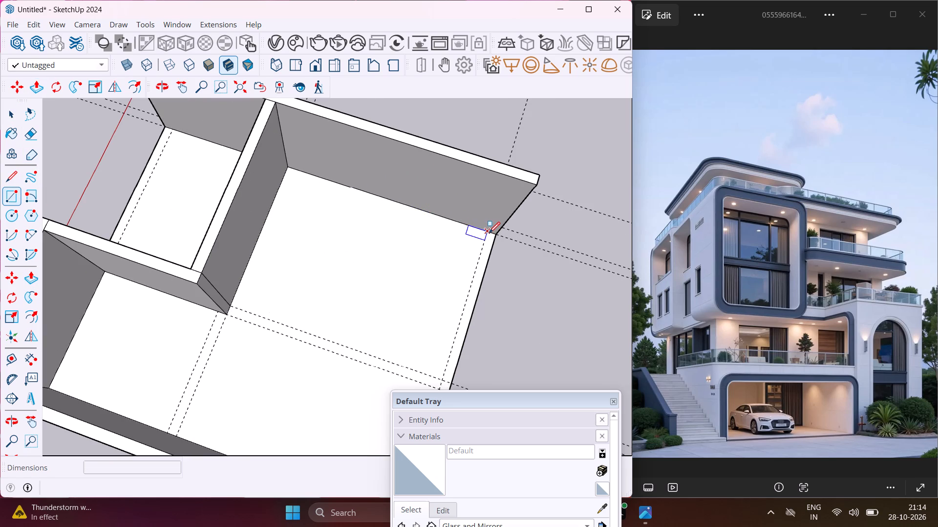
{"action": "left_click", "coordinate": [487, 233]}
{"action": "scroll", "coordinate": [324, 232], "scroll_direction": "down", "scroll_amount": 12}
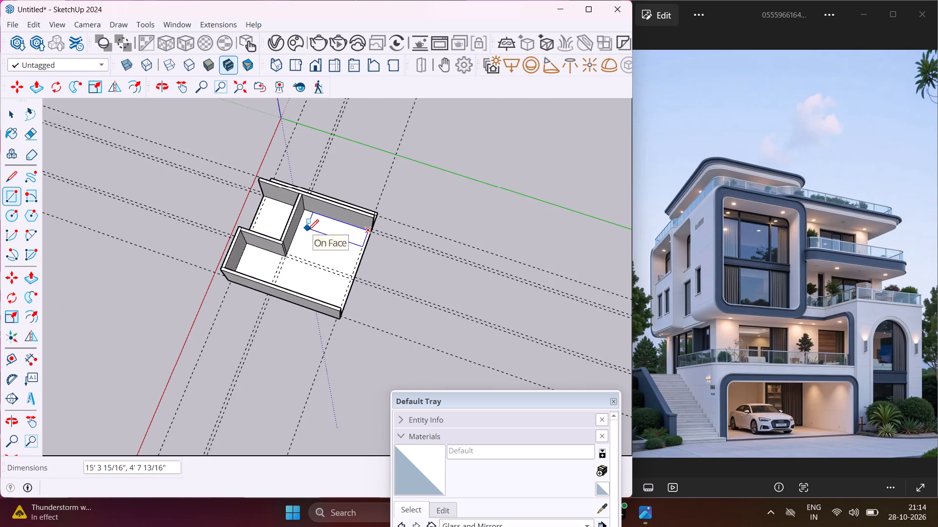
{"action": "scroll", "coordinate": [350, 314], "scroll_direction": "up", "scroll_amount": 5}
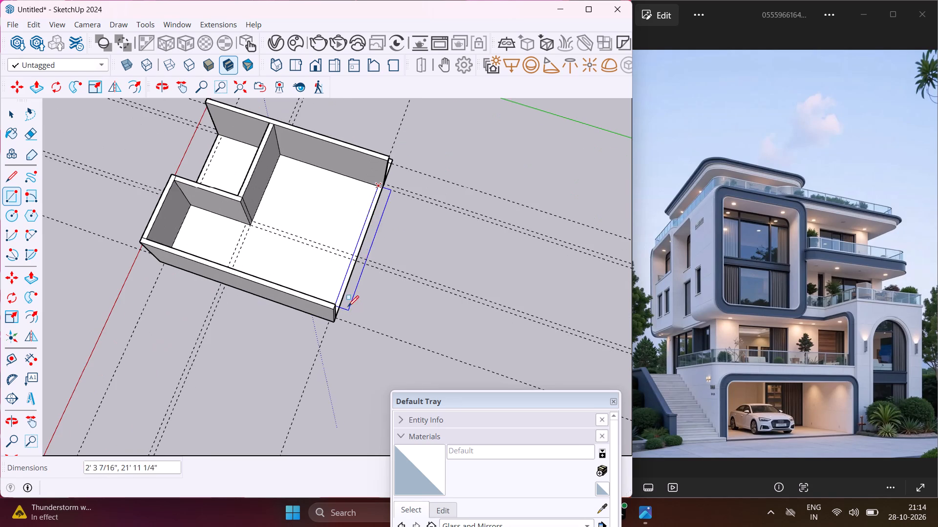
{"action": "middle_click_drag", "start_coordinate": [316, 290], "coordinate": [194, 276]}
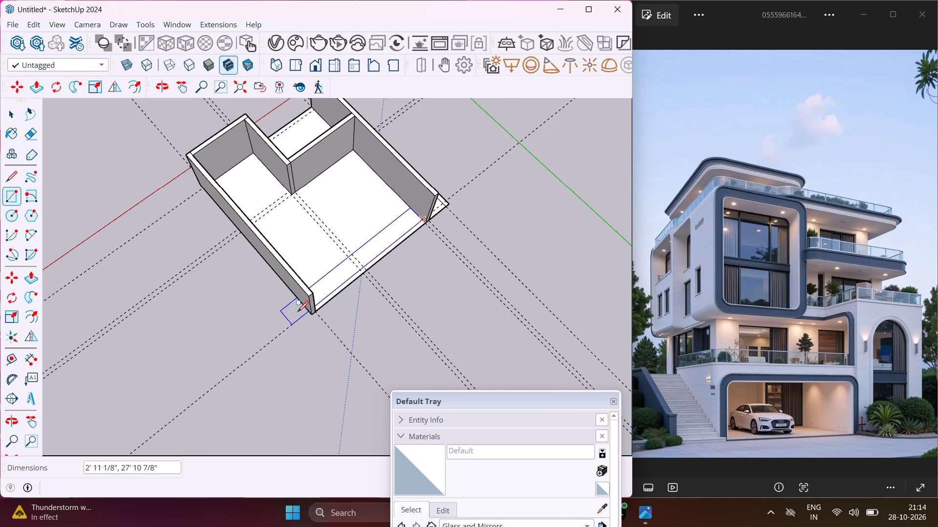
{"action": "scroll", "coordinate": [318, 313], "scroll_direction": "up", "scroll_amount": 9}
{"action": "left_click", "coordinate": [313, 313]}
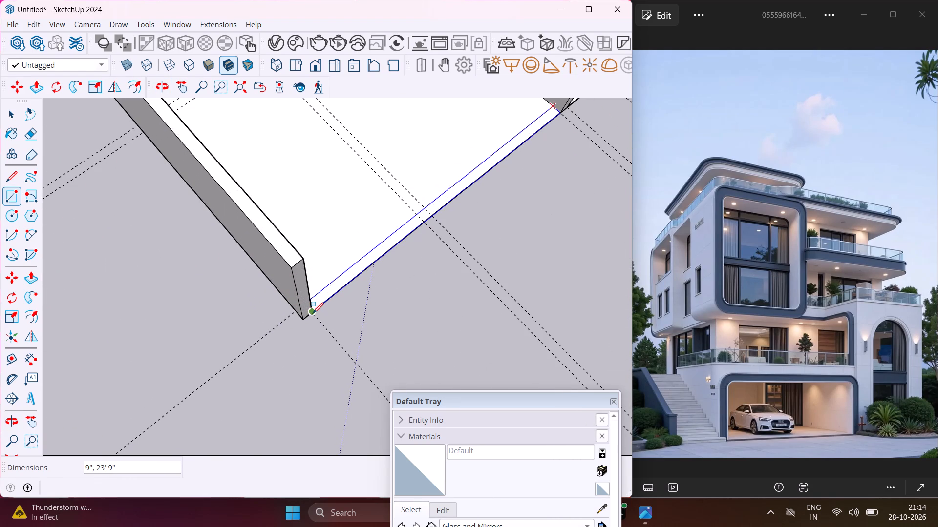
Push/Pull the 23' 9" wall strip along the edge farthest from the red axis up 10', level with the adjoining wall.
{"action": "key", "text": "Escape"}
{"action": "key", "text": "space"}
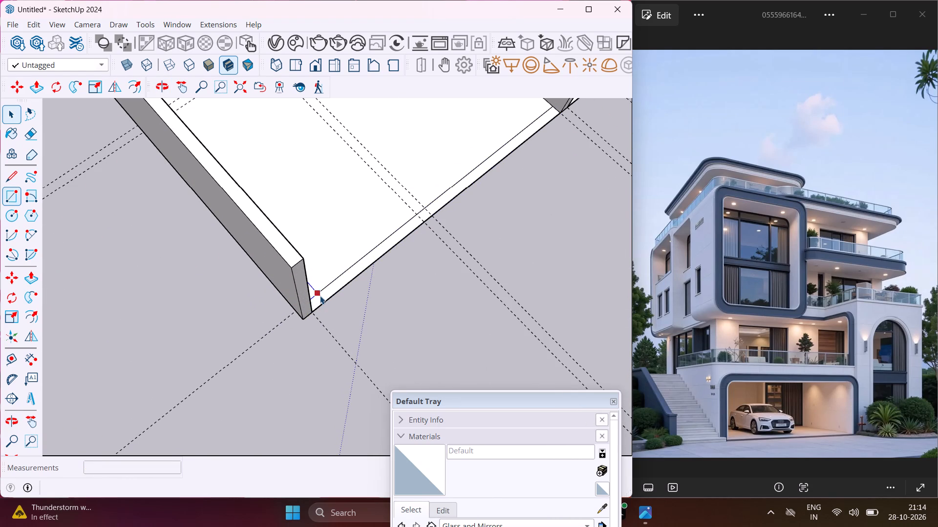
{"action": "left_click", "coordinate": [322, 295]}
{"action": "key", "text": "p"}
{"action": "left_click", "coordinate": [322, 295]}
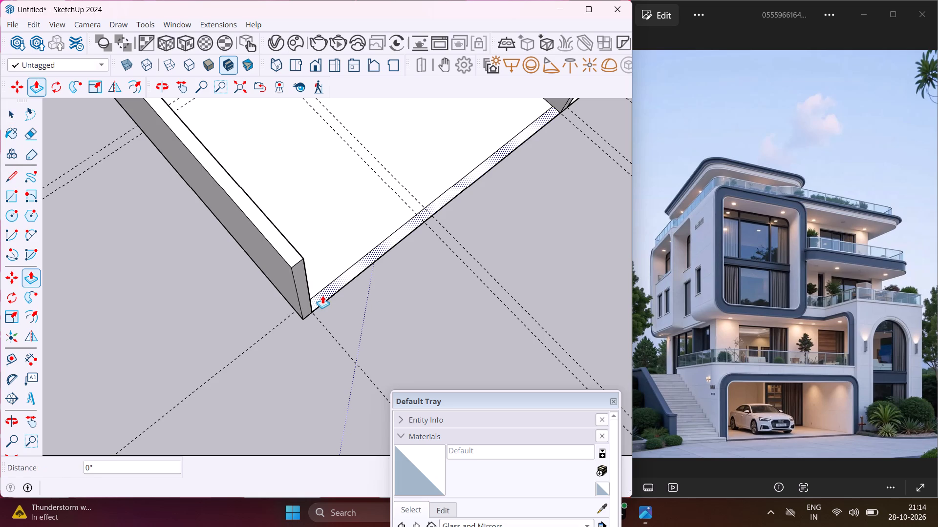
{"action": "left_click", "coordinate": [296, 257]}
{"action": "middle_click_drag", "start_coordinate": [311, 296], "coordinate": [397, 57]}
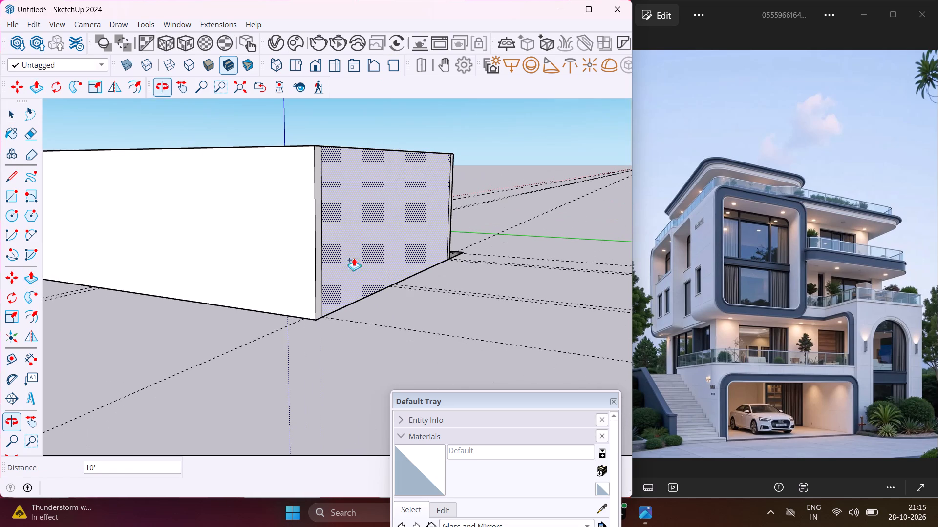
{"action": "middle_click_drag", "start_coordinate": [343, 298], "coordinate": [52, 339]}
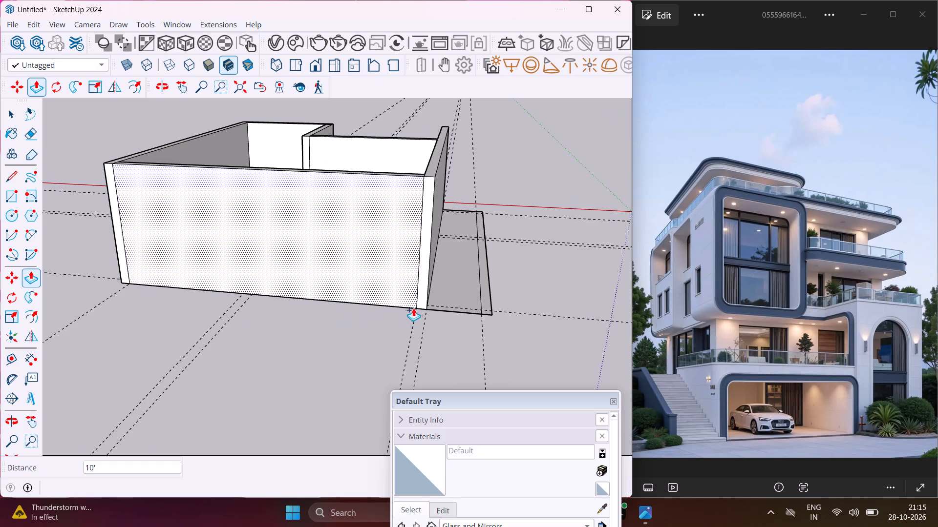
{"action": "key", "text": "Escape"}
{"action": "key", "text": "space"}
Draw a rectangle about 9" by 4' across the open base ledge outside the long inner wall, at the end farthest from the red axis.
{"action": "scroll", "coordinate": [465, 295], "scroll_direction": "up", "scroll_amount": 4}
{"action": "middle_click_drag", "start_coordinate": [466, 294], "coordinate": [456, 291]}
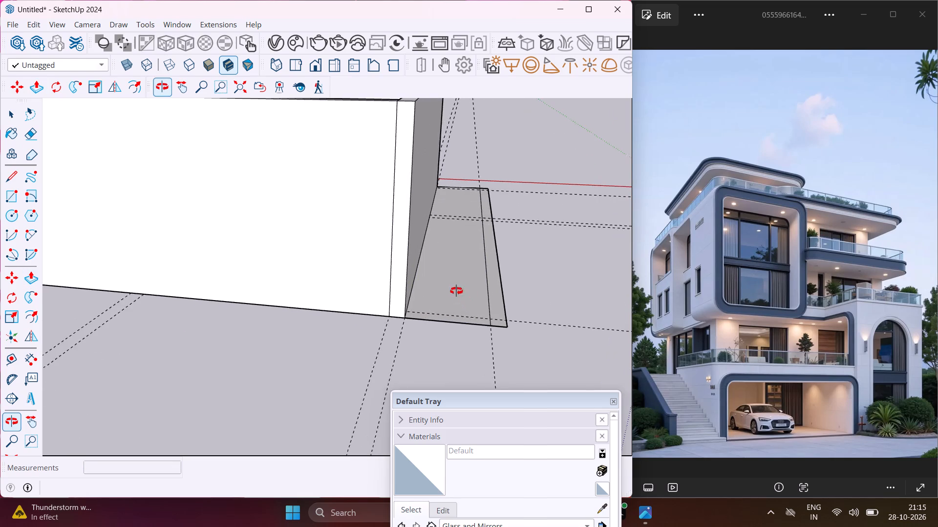
{"action": "middle_click_drag", "start_coordinate": [456, 291], "coordinate": [294, 302]}
{"action": "scroll", "coordinate": [294, 294], "scroll_direction": "down", "scroll_amount": 6}
{"action": "middle_click_drag", "start_coordinate": [242, 322], "coordinate": [245, 371]}
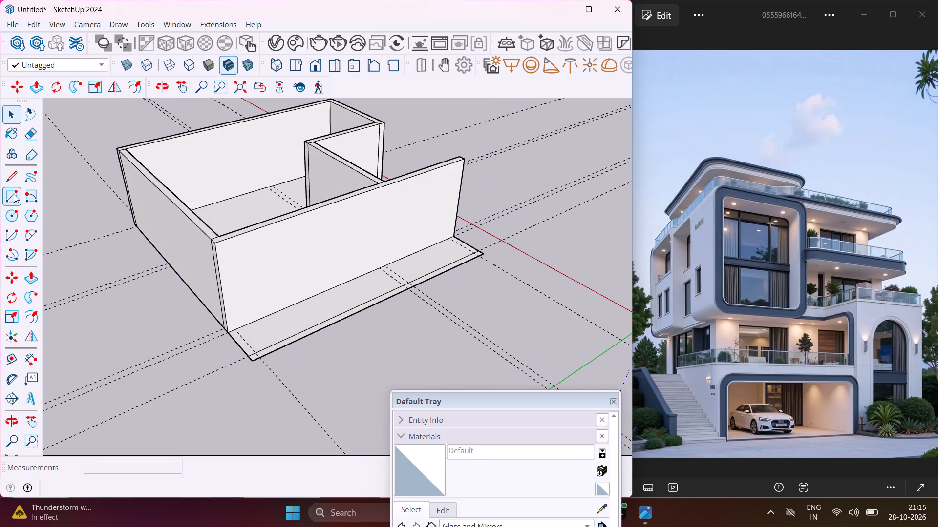
{"action": "left_click", "coordinate": [14, 194]}
{"action": "scroll", "coordinate": [295, 357], "scroll_direction": "up", "scroll_amount": 4}
{"action": "scroll", "coordinate": [255, 346], "scroll_direction": "up", "scroll_amount": 4}
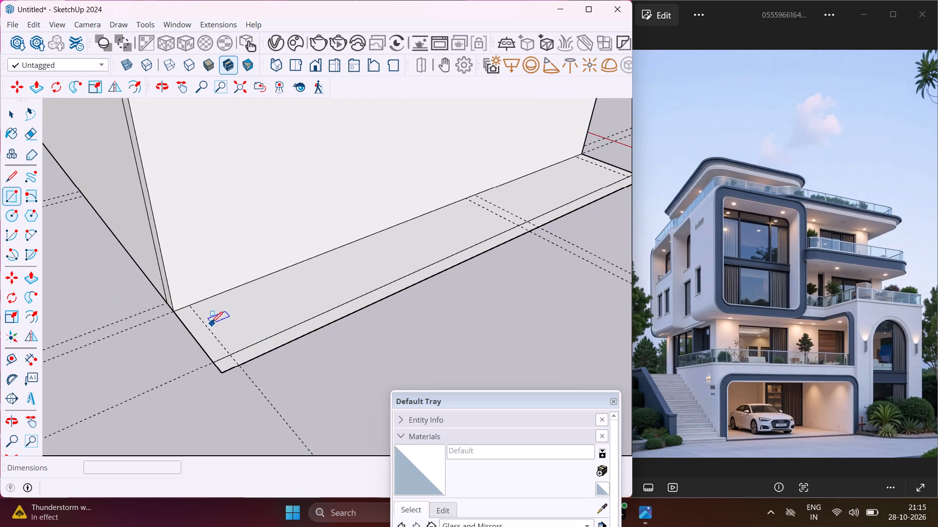
{"action": "left_click", "coordinate": [190, 305]}
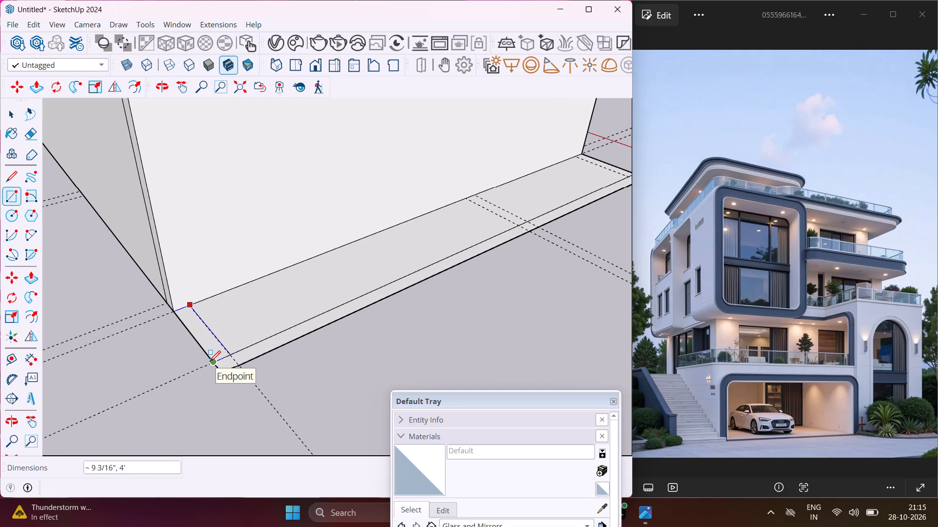
{"action": "left_click", "coordinate": [213, 364]}
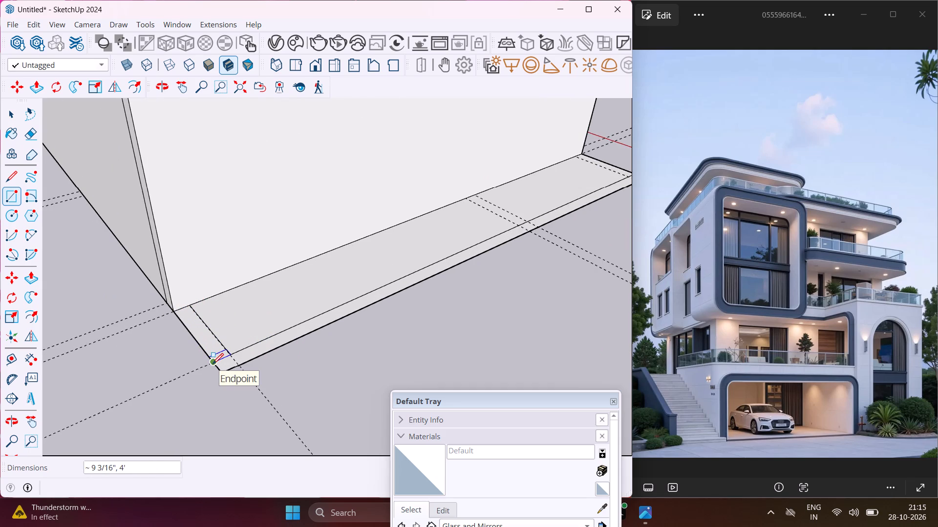
{"action": "key", "text": "Escape"}
{"action": "key", "text": "space"}
Start a stair profile on the long inner wall's ledge-side face, from its bottom corner nearest the red axis, with a 6" riser and 1' tread.
{"action": "scroll", "coordinate": [182, 357], "scroll_direction": "down", "scroll_amount": 11}
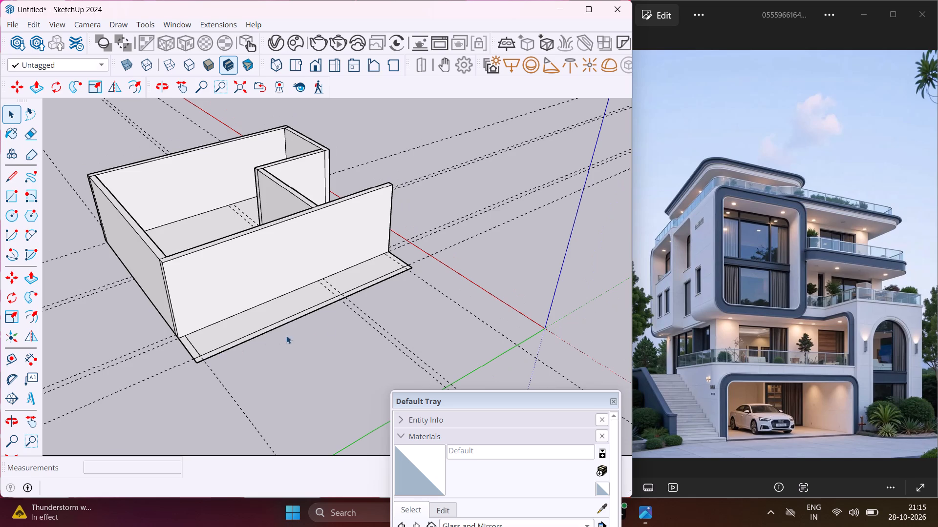
{"action": "middle_click_drag", "start_coordinate": [344, 321], "coordinate": [120, 334]}
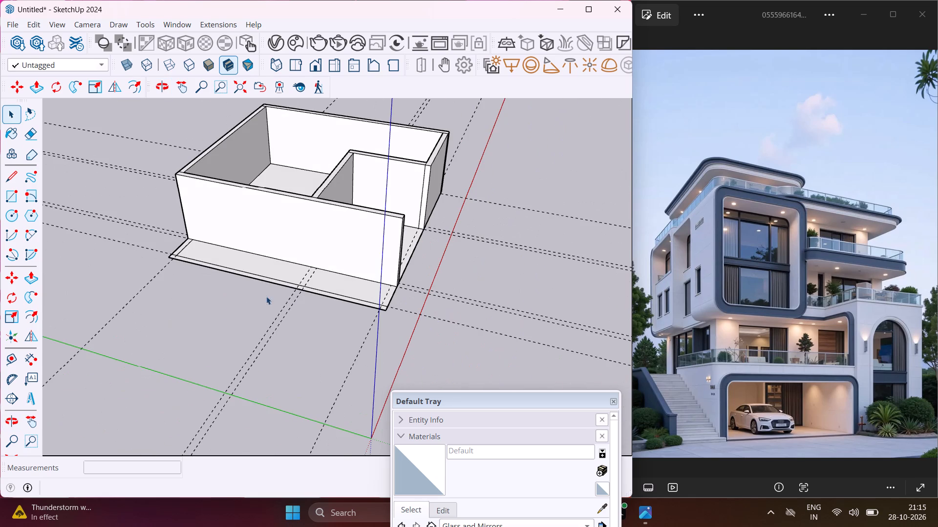
{"action": "scroll", "coordinate": [296, 295], "scroll_direction": "up", "scroll_amount": 4}
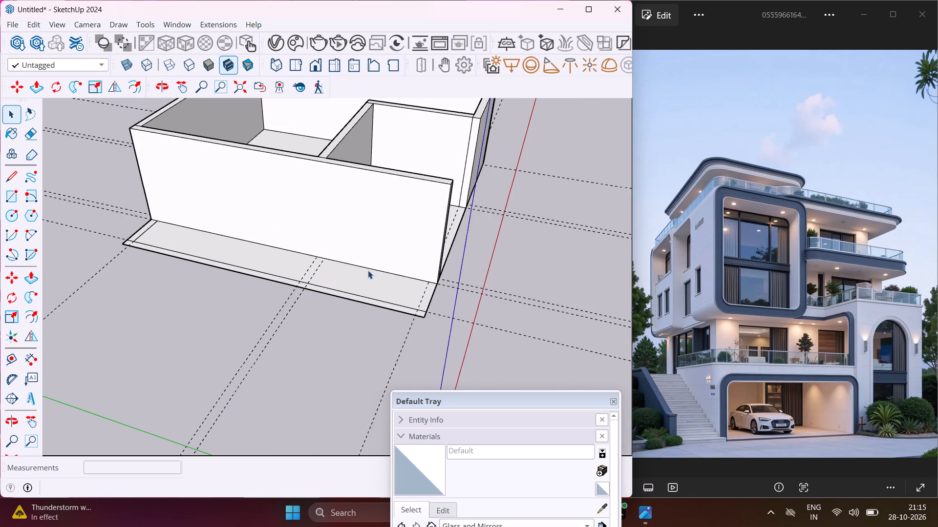
{"action": "scroll", "coordinate": [365, 262], "scroll_direction": "up", "scroll_amount": 4}
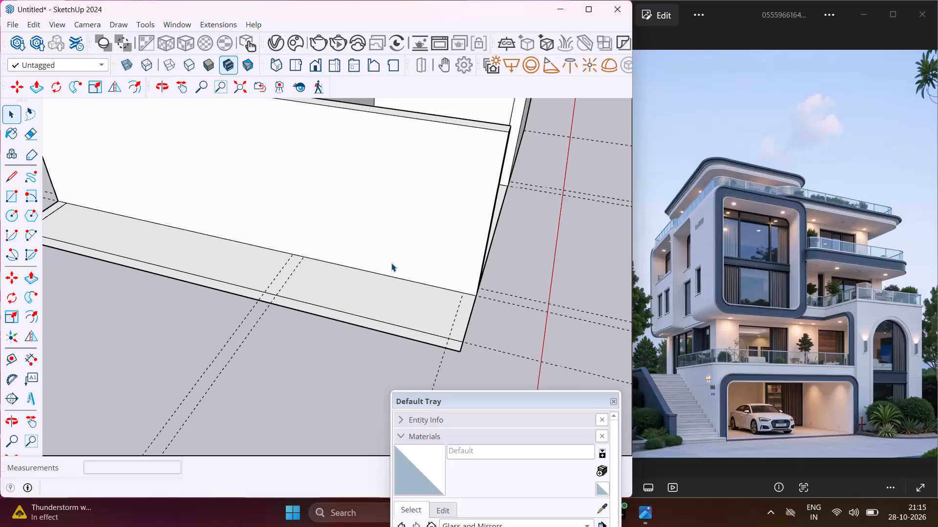
{"action": "scroll", "coordinate": [397, 256], "scroll_direction": "down", "scroll_amount": 1}
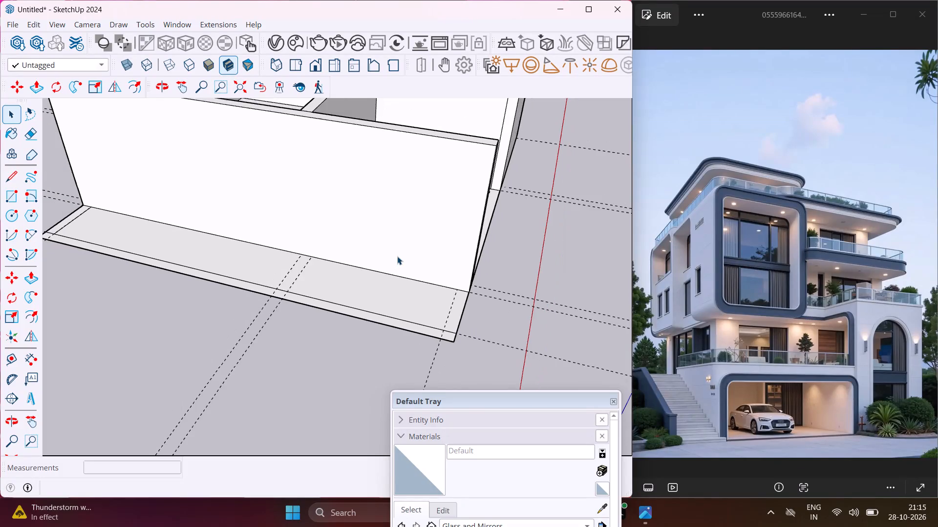
{"action": "middle_click_drag", "start_coordinate": [397, 256], "coordinate": [415, 223]}
{"action": "scroll", "coordinate": [411, 219], "scroll_direction": "up", "scroll_amount": 1}
{"action": "scroll", "coordinate": [405, 219], "scroll_direction": "down", "scroll_amount": 2}
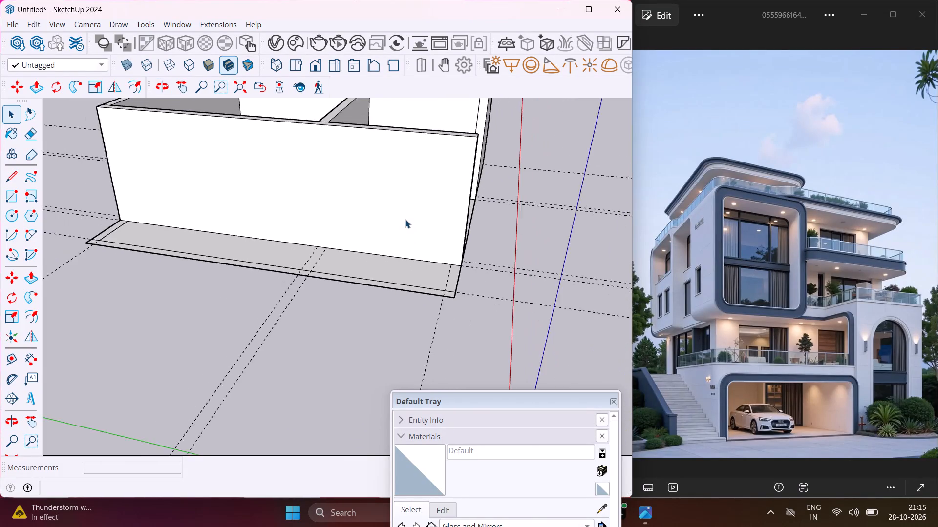
{"action": "scroll", "coordinate": [405, 220], "scroll_direction": "down", "scroll_amount": 3}
{"action": "middle_click_drag", "start_coordinate": [405, 220], "coordinate": [413, 182]}
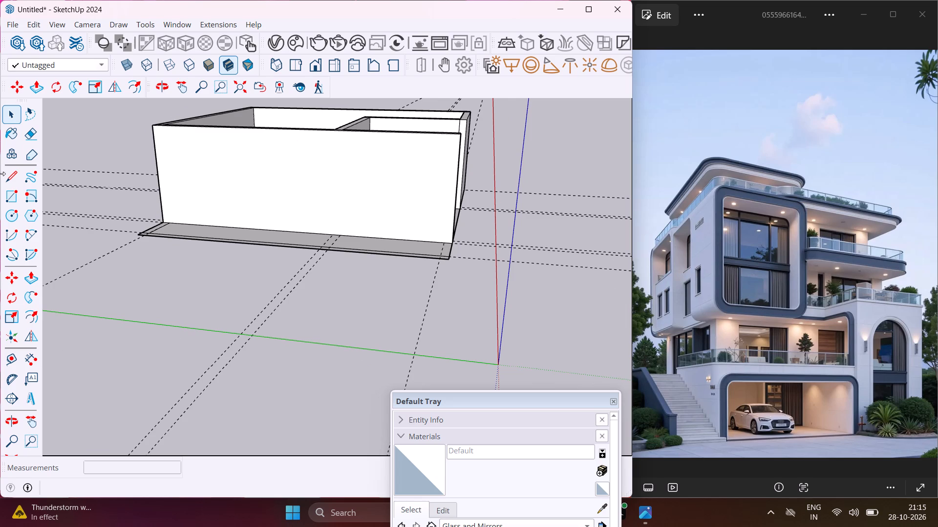
{"action": "left_click", "coordinate": [13, 182]}
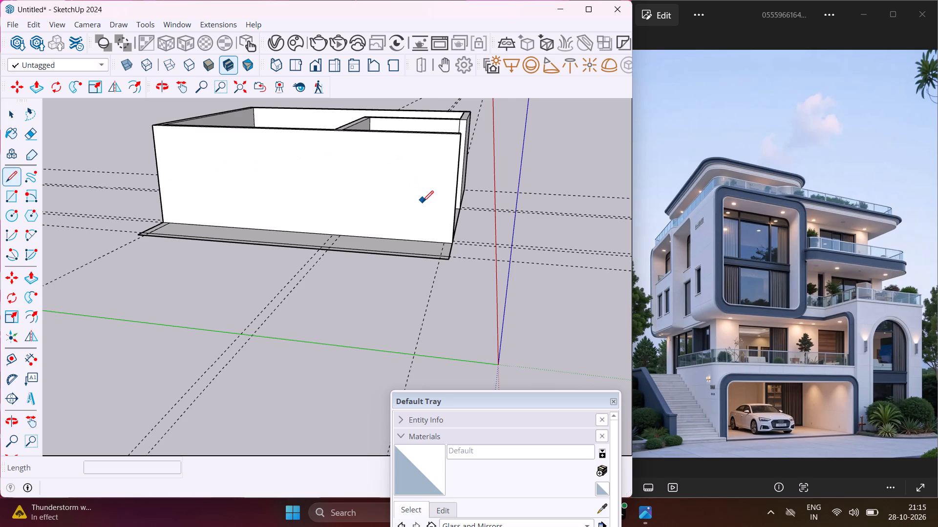
{"action": "scroll", "coordinate": [424, 202], "scroll_direction": "up", "scroll_amount": 4}
{"action": "middle_click_drag", "start_coordinate": [424, 202], "coordinate": [481, 218]}
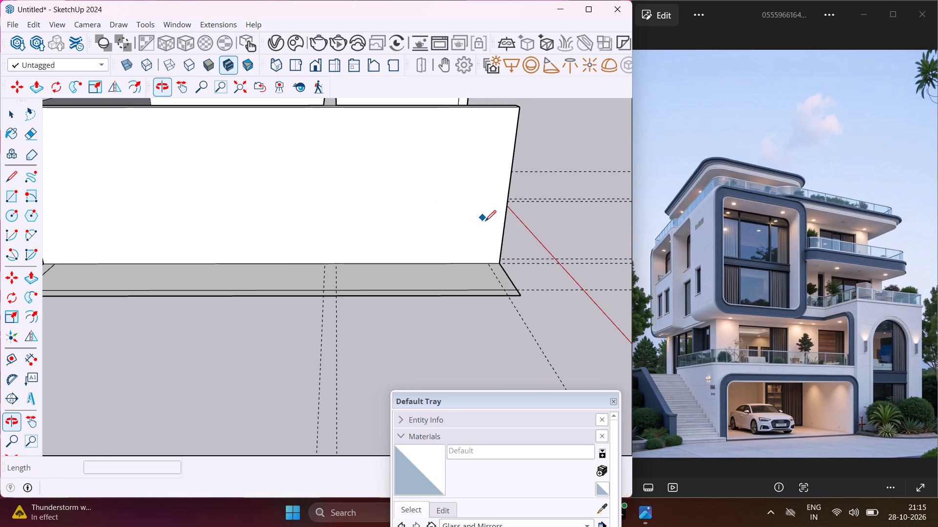
{"action": "scroll", "coordinate": [501, 260], "scroll_direction": "up", "scroll_amount": 11}
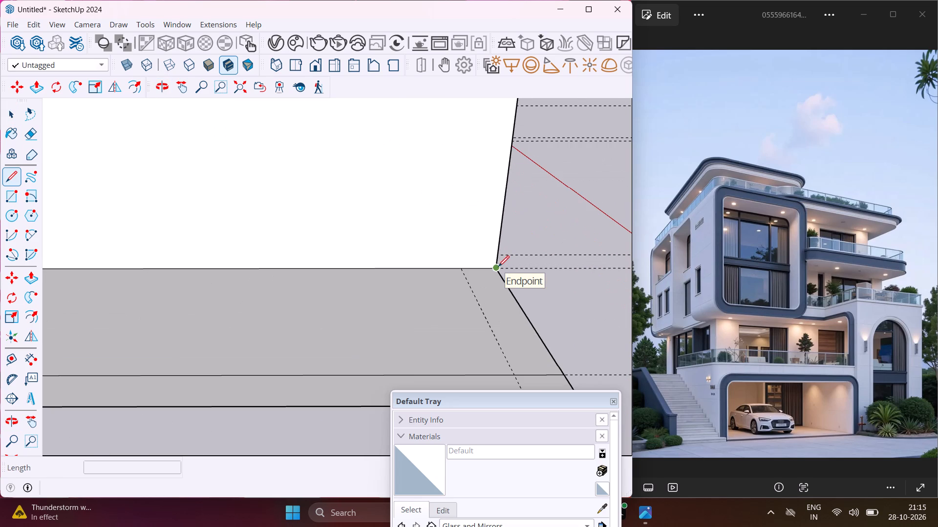
{"action": "left_click", "coordinate": [498, 266]}
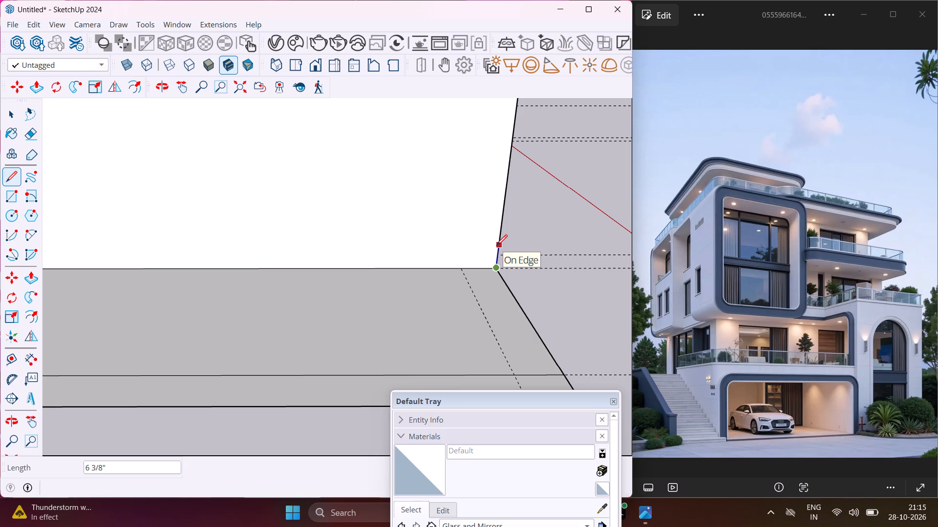
{"action": "key", "text": "6"}
{"action": "key", "text": "shift+quotedbl"}
{"action": "key", "text": "Return"}
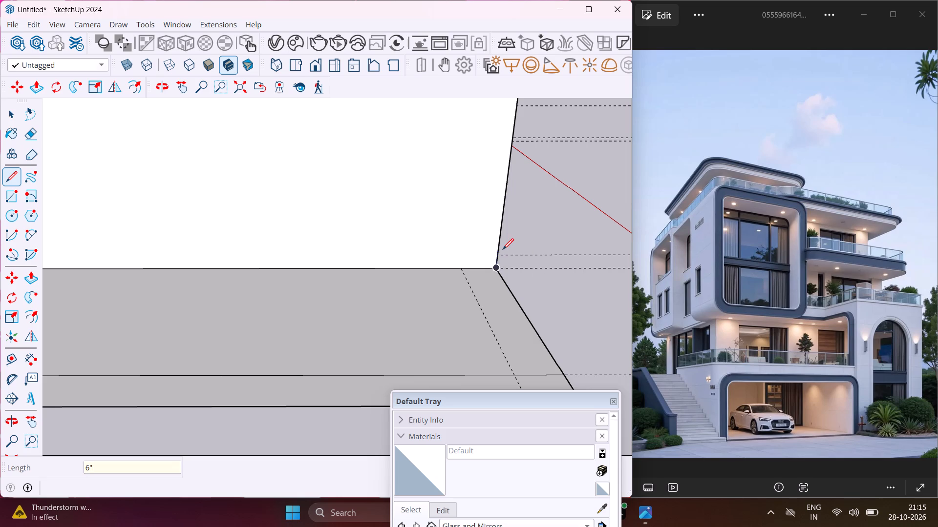
{"action": "left_click", "coordinate": [501, 244]}
{"action": "type", "text": "1'"}
{"action": "key", "text": "Return"}
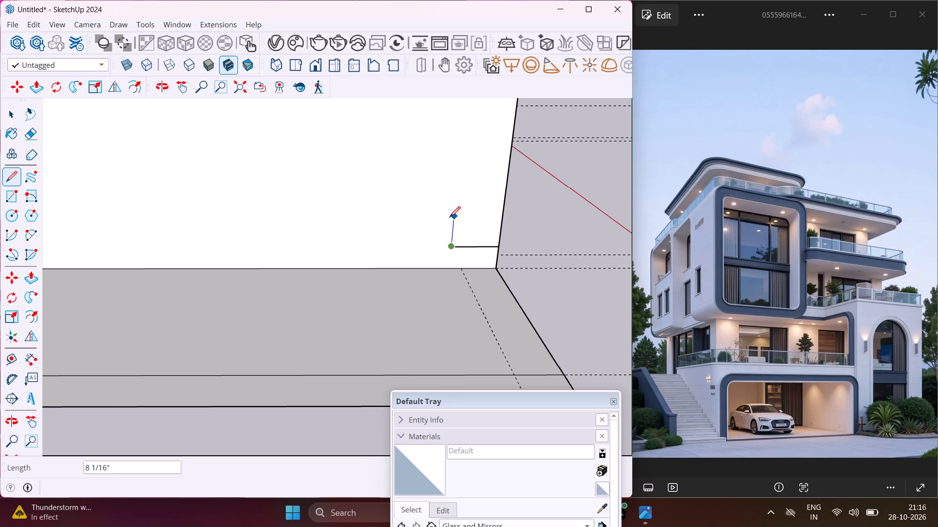
Continue the stair profile up the wall face with two more steps, each with a 6" riser and a 1' tread.
{"action": "key", "text": "6"}
{"action": "key", "text": "shift+quotedbl"}
{"action": "key", "text": "Return"}
{"action": "type", "text": "1'"}
{"action": "key", "text": "Return"}
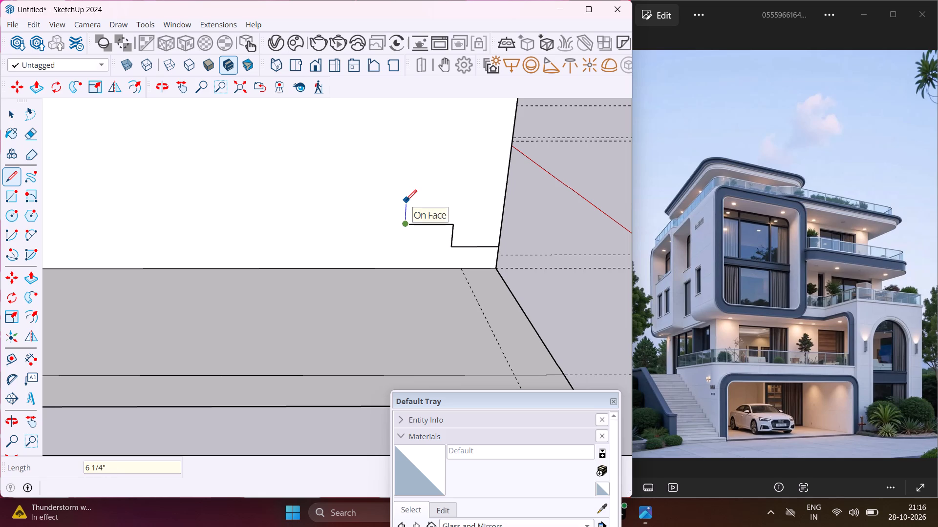
{"action": "type", "text": "6\""}
{"action": "key", "text": "Return"}
{"action": "key", "text": "1"}
{"action": "key", "text": "apostrophe"}
{"action": "key", "text": "Return"}
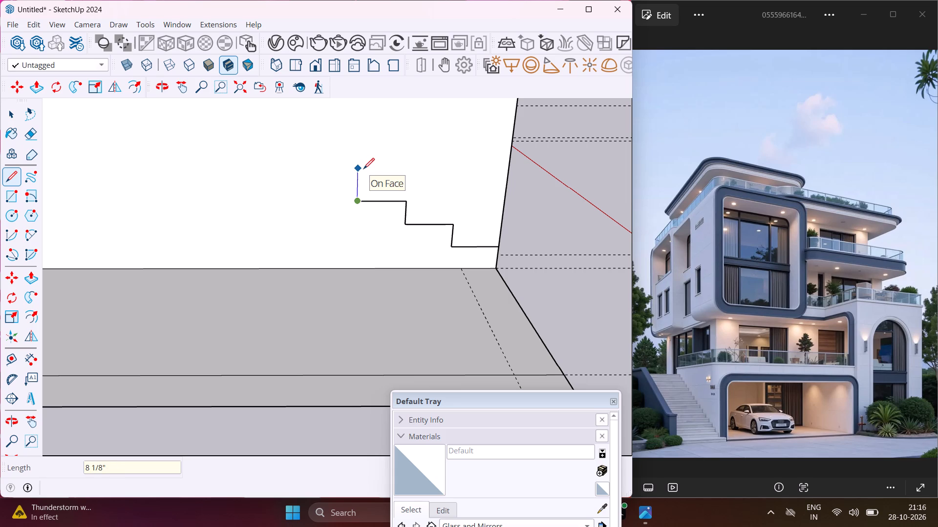
Add the fourth and fifth steps to the stair profile on the wall face, each with a 6" riser and a 1' tread.
{"action": "type", "text": "6\""}
{"action": "key", "text": "Return"}
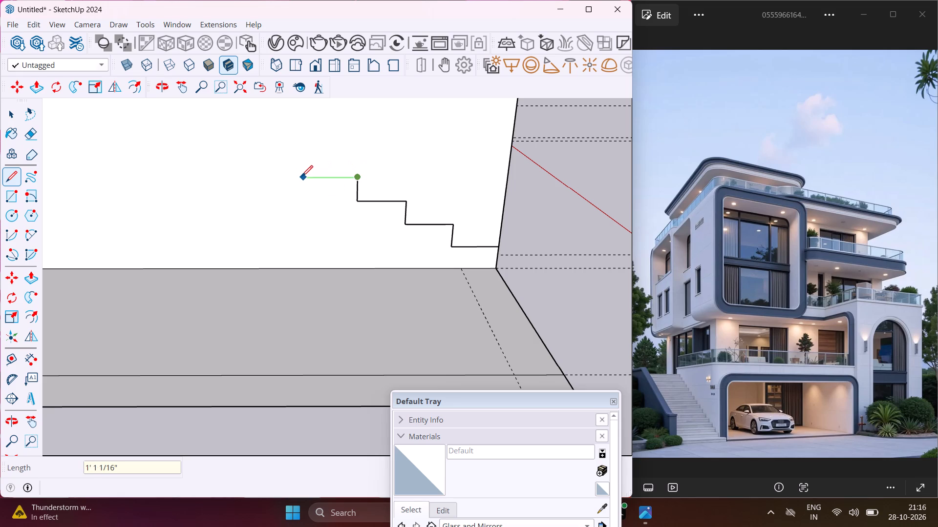
{"action": "key", "text": "1"}
{"action": "key", "text": "apostrophe"}
{"action": "key", "text": "Return"}
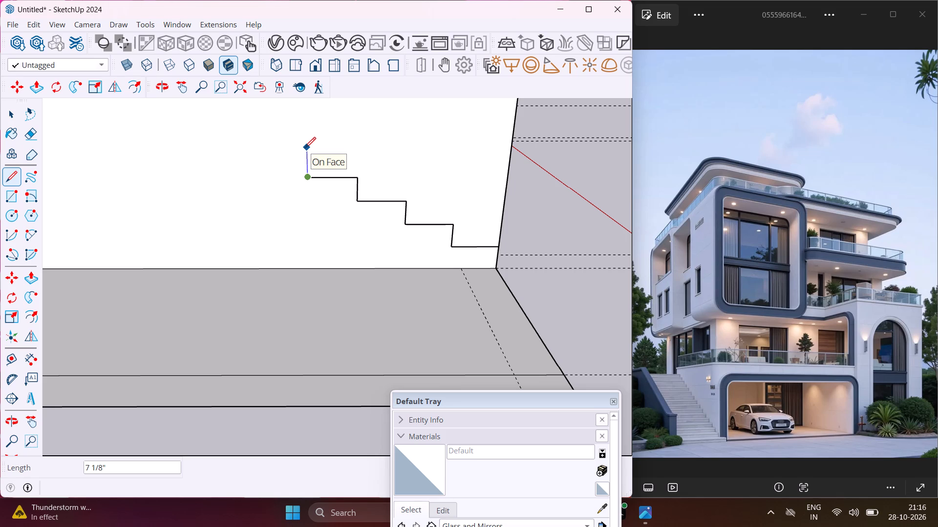
{"action": "key", "text": "6"}
{"action": "key", "text": "shift+quotedbl"}
{"action": "key", "text": "Return"}
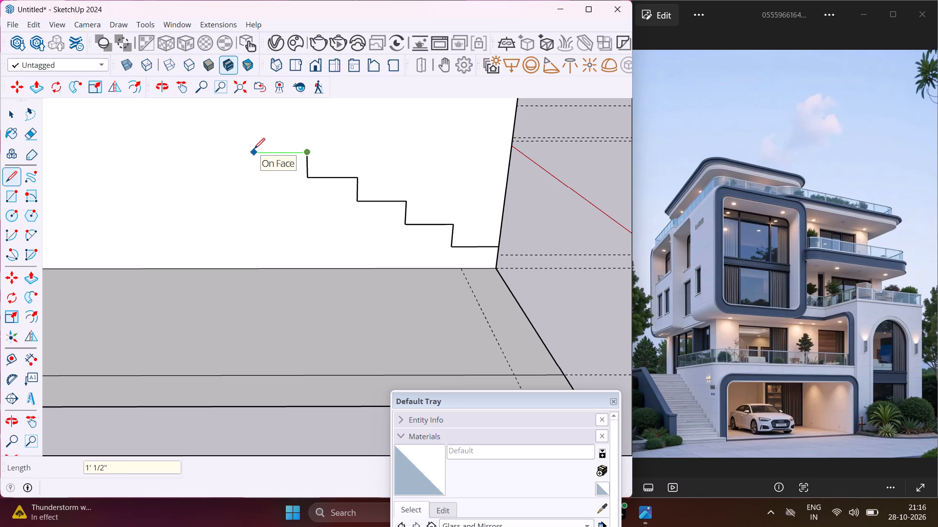
{"action": "key", "text": "1"}
{"action": "key", "text": "apostrophe"}
{"action": "key", "text": "Return"}
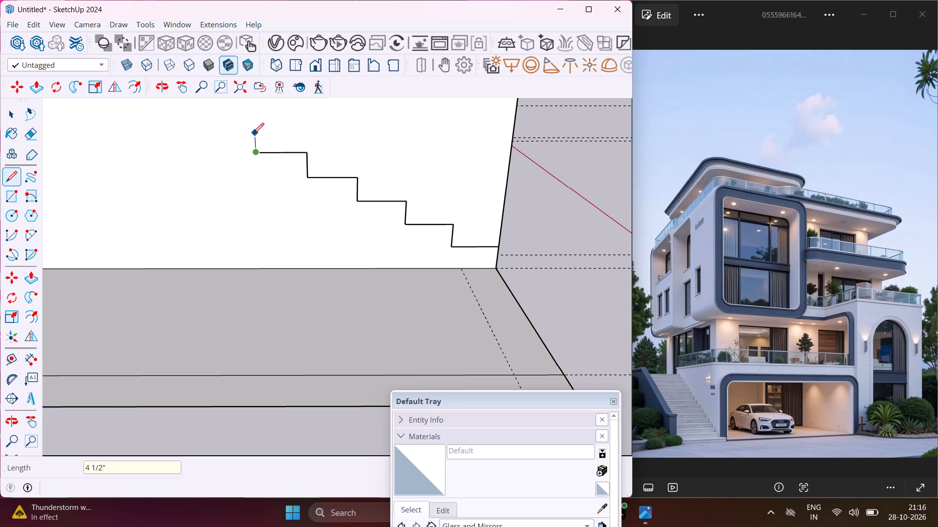
Extend the stair profile up the wall face with the sixth and seventh steps, each with a 6" riser and 1' tread.
{"action": "type", "text": "6\""}
{"action": "key", "text": "Return"}
{"action": "type", "text": "1'"}
{"action": "key", "text": "Return"}
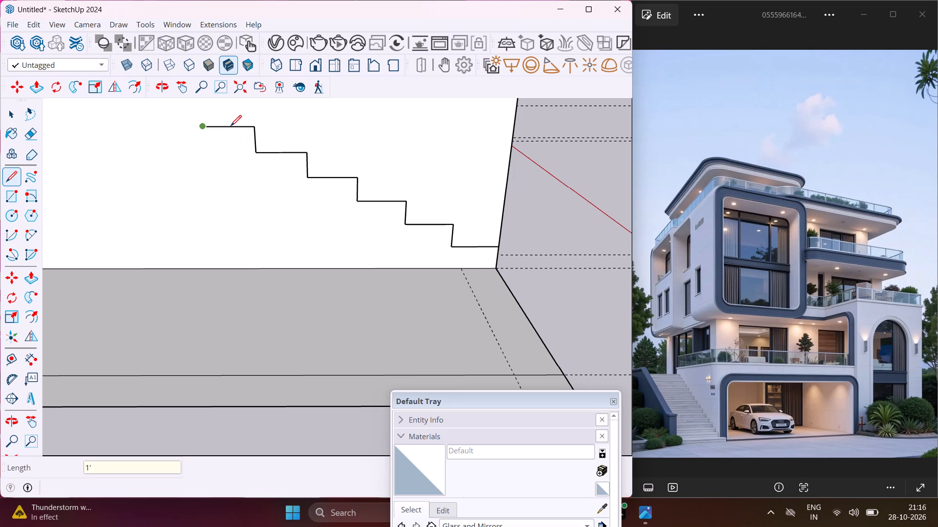
{"action": "middle_click_drag", "start_coordinate": [228, 126], "coordinate": [342, 183]}
{"action": "scroll", "coordinate": [342, 183], "scroll_direction": "down", "scroll_amount": 5}
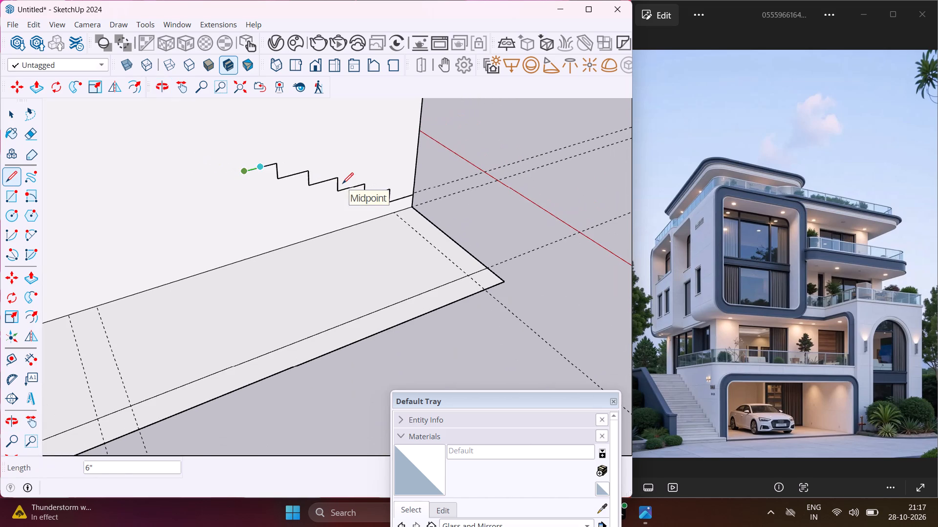
{"action": "scroll", "coordinate": [236, 159], "scroll_direction": "up", "scroll_amount": 3}
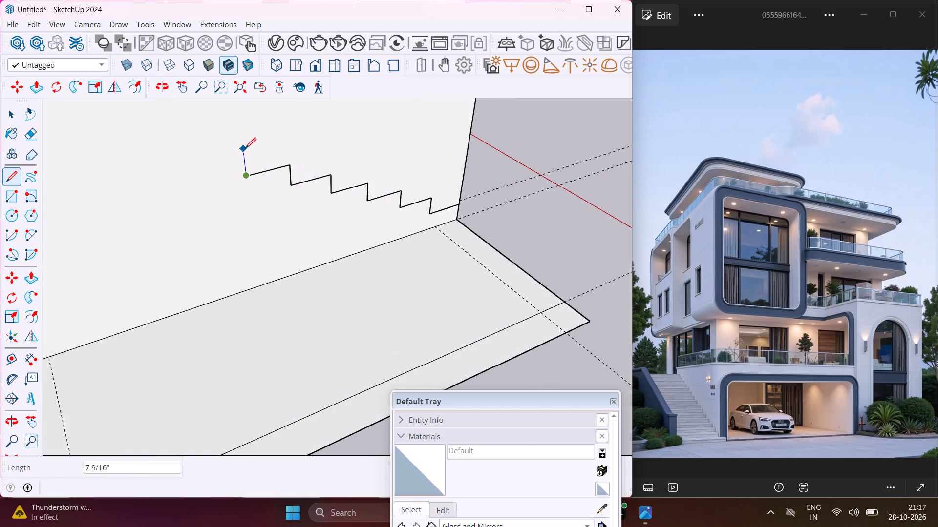
{"action": "type", "text": "6\""}
{"action": "key", "text": "Return"}
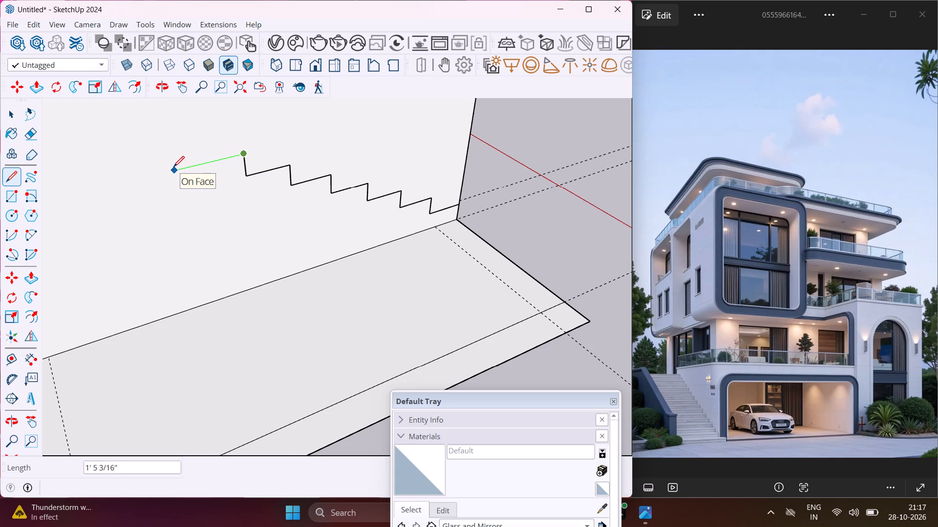
{"action": "key", "text": "1"}
{"action": "key", "text": "apostrophe"}
{"action": "key", "text": "Return"}
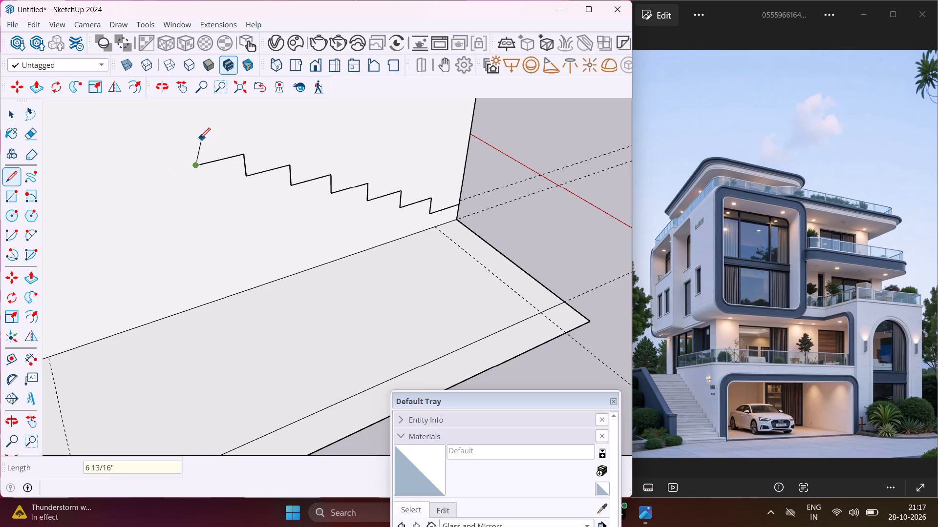
Draw the eighth and ninth steps of the stair profile on the wall face, with 6" risers and 1' treads.
{"action": "key", "text": "6"}
{"action": "key", "text": "shift+quotedbl"}
{"action": "key", "text": "Return"}
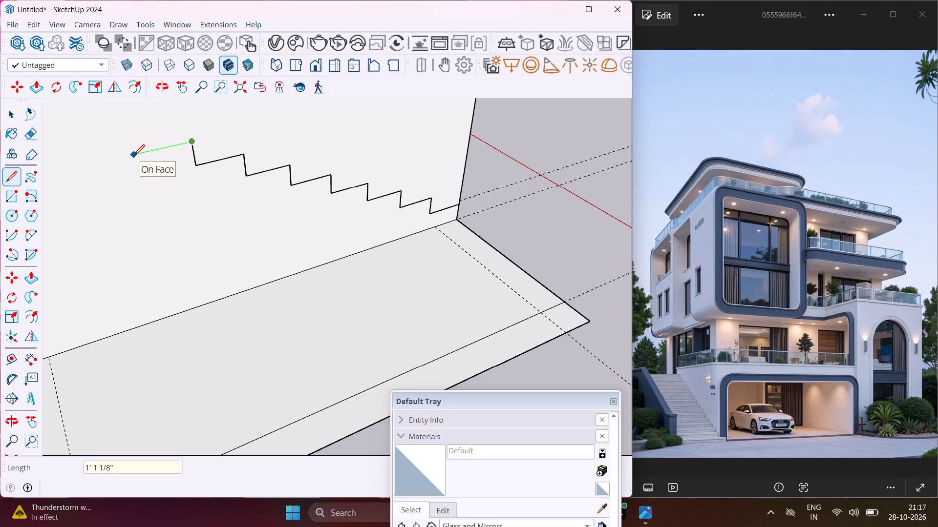
{"action": "type", "text": "1'"}
{"action": "key", "text": "Return"}
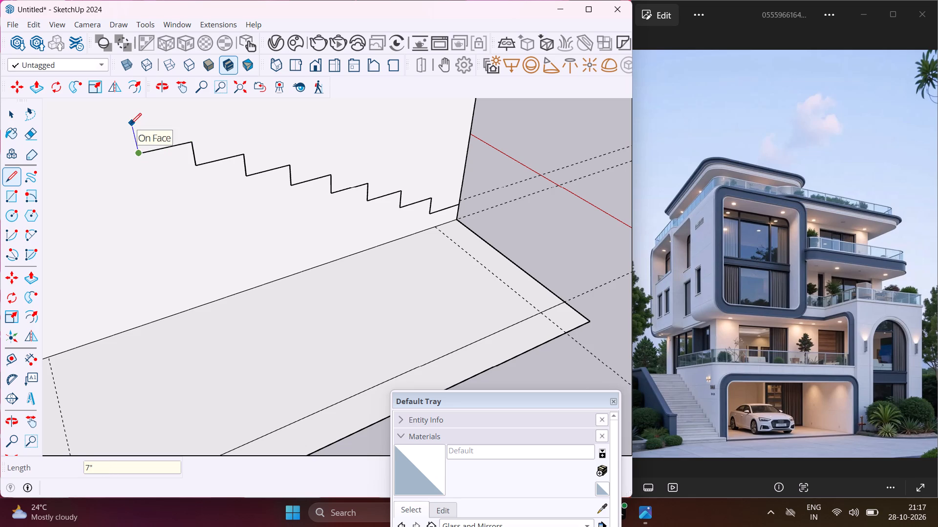
{"action": "type", "text": "6\""}
{"action": "key", "text": "Return"}
{"action": "type", "text": "1'"}
{"action": "key", "text": "Return"}
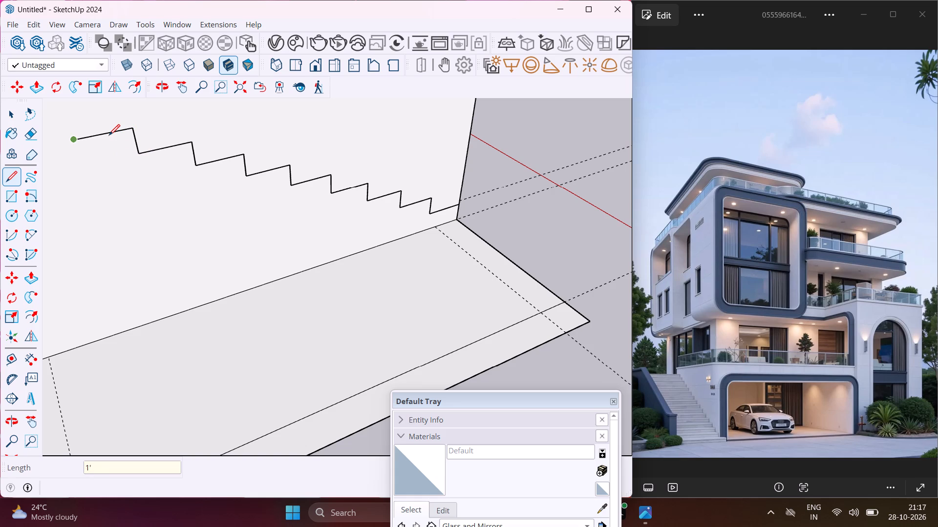
Draw the tenth step of the stair profile on the wall face, with a 6" riser and a 1' tread.
{"action": "middle_click_drag", "start_coordinate": [109, 135], "coordinate": [312, 116]}
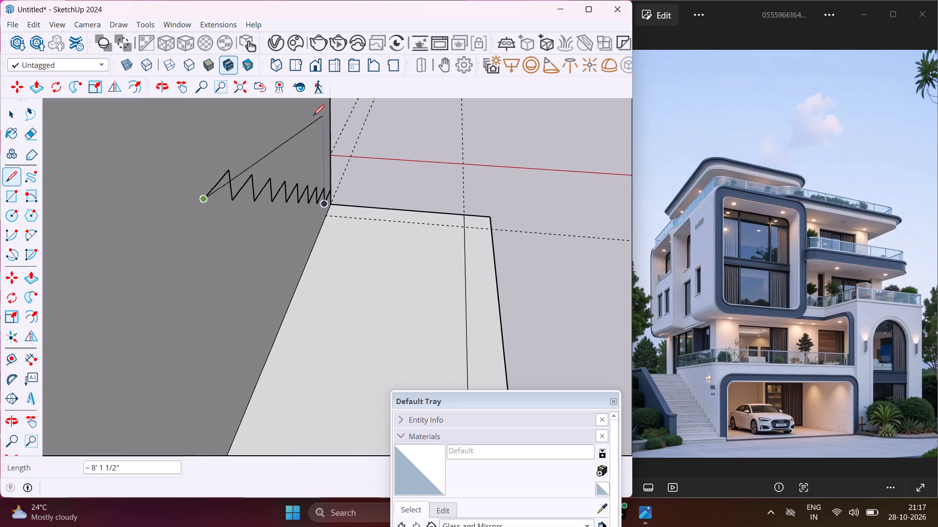
{"action": "scroll", "coordinate": [313, 116], "scroll_direction": "down", "scroll_amount": 10}
{"action": "middle_click_drag", "start_coordinate": [313, 118], "coordinate": [163, 132]}
{"action": "scroll", "coordinate": [257, 105], "scroll_direction": "up", "scroll_amount": 11}
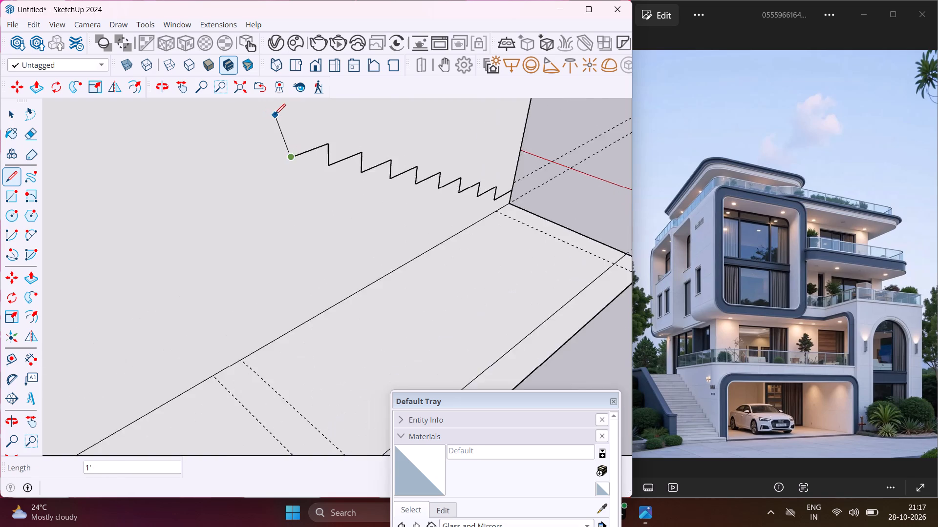
{"action": "scroll", "coordinate": [275, 115], "scroll_direction": "up", "scroll_amount": 3}
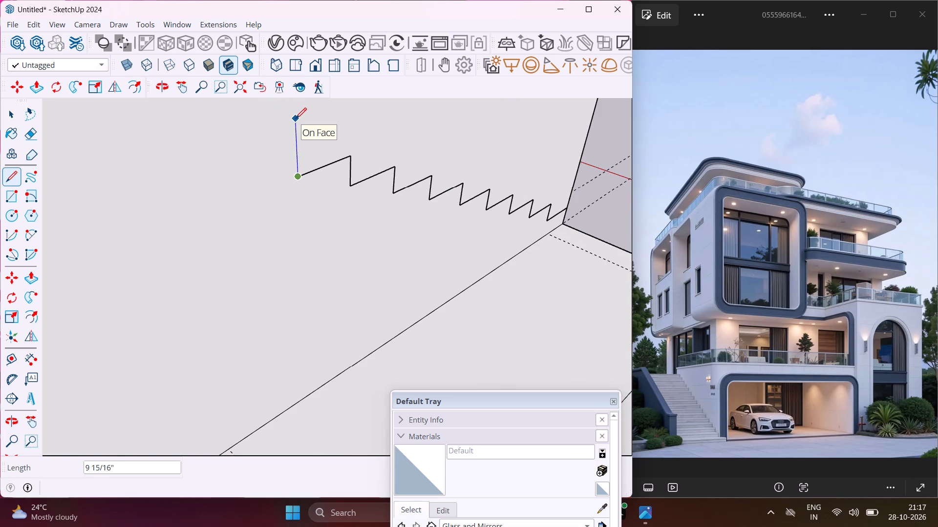
{"action": "type", "text": "6\""}
{"action": "key", "text": "Return"}
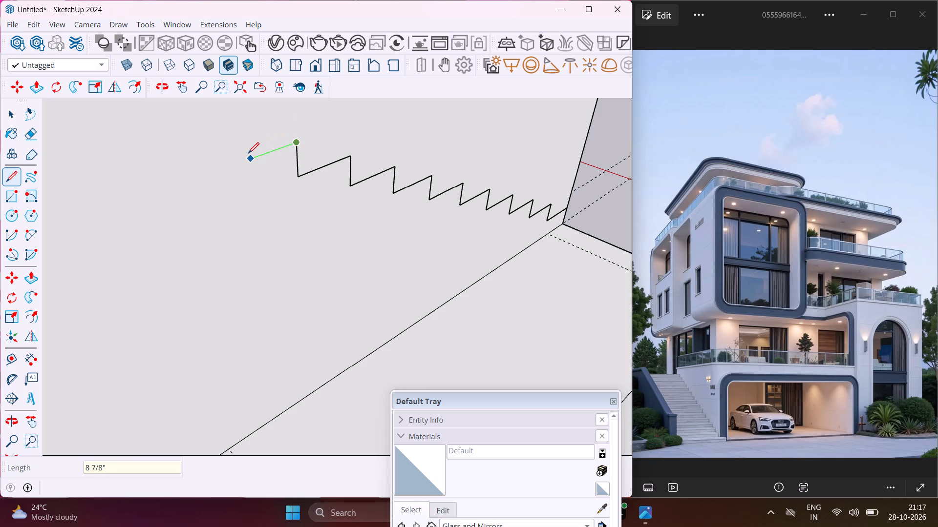
{"action": "type", "text": "1'"}
{"action": "key", "text": "Return"}
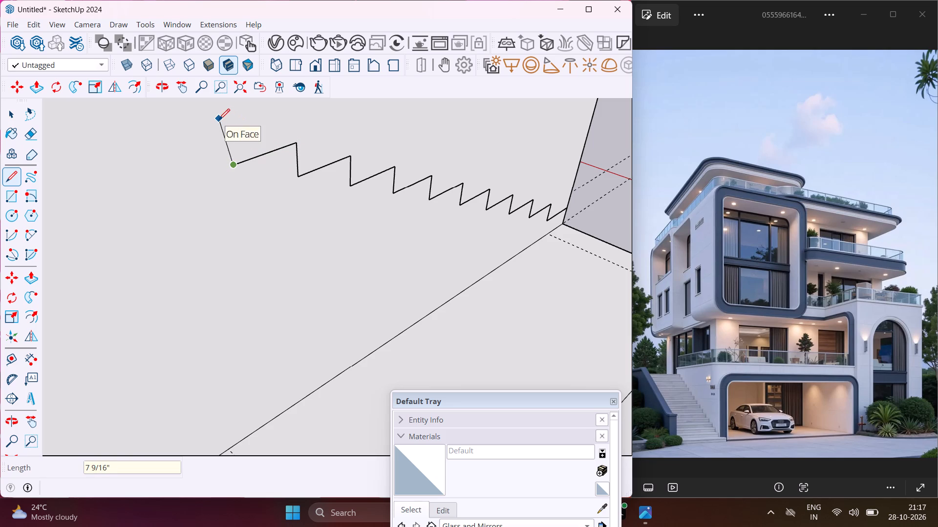
Continue the stair profile with the eleventh and twelfth steps, each with a 6" riser and a 1' tread.
{"action": "key", "text": "6"}
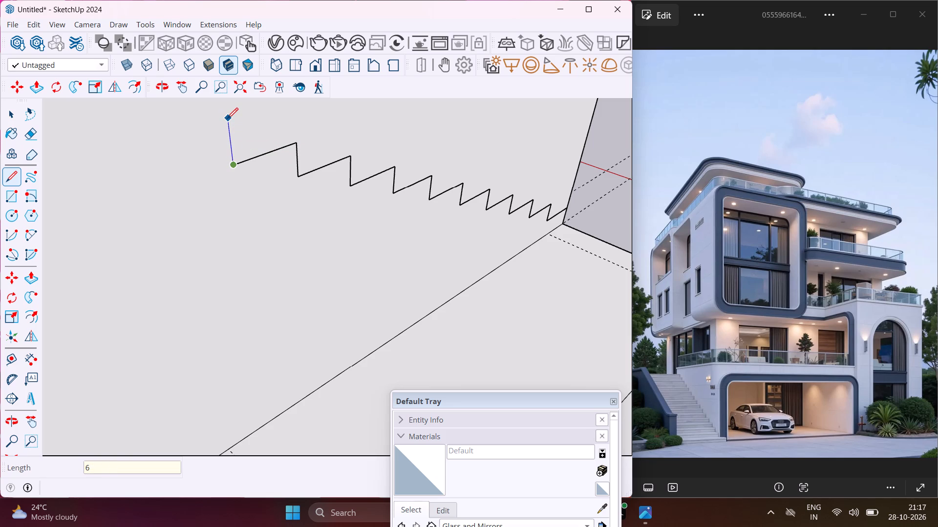
{"action": "key", "text": "shift+quotedbl"}
{"action": "key", "text": "Return"}
{"action": "type", "text": "1'"}
{"action": "key", "text": "Return"}
{"action": "middle_click_drag", "start_coordinate": [159, 151], "coordinate": [185, 163]}
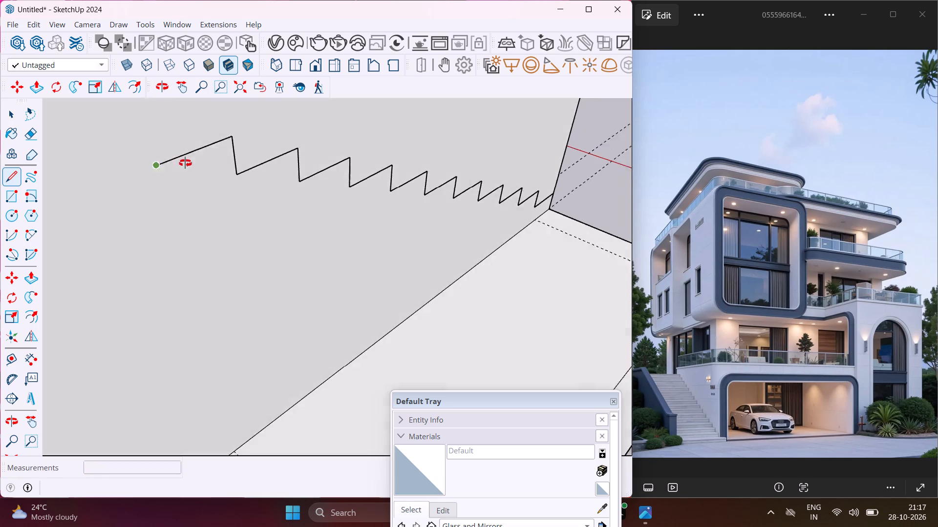
{"action": "middle_click_drag", "start_coordinate": [185, 163], "coordinate": [234, 177]}
{"action": "scroll", "coordinate": [234, 177], "scroll_direction": "down", "scroll_amount": 3}
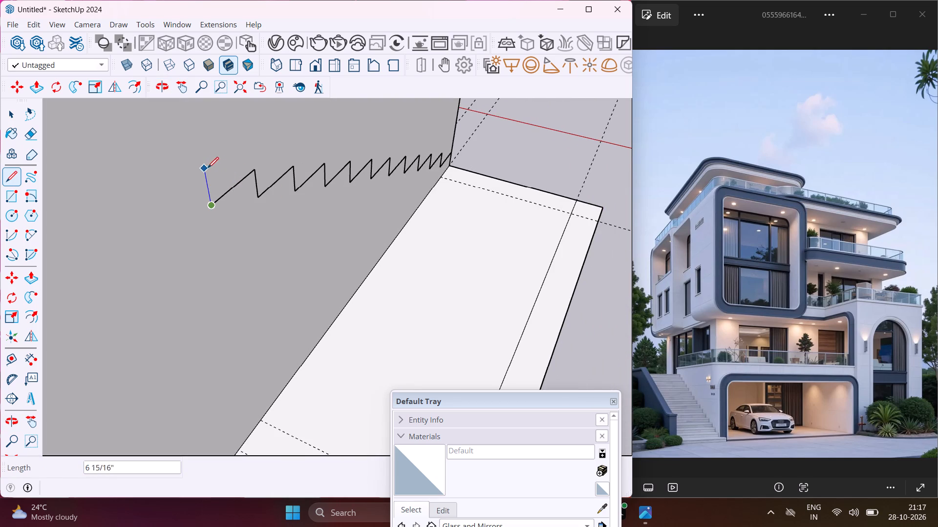
{"action": "key", "text": "6"}
{"action": "key", "text": "shift+quotedbl"}
{"action": "key", "text": "Return"}
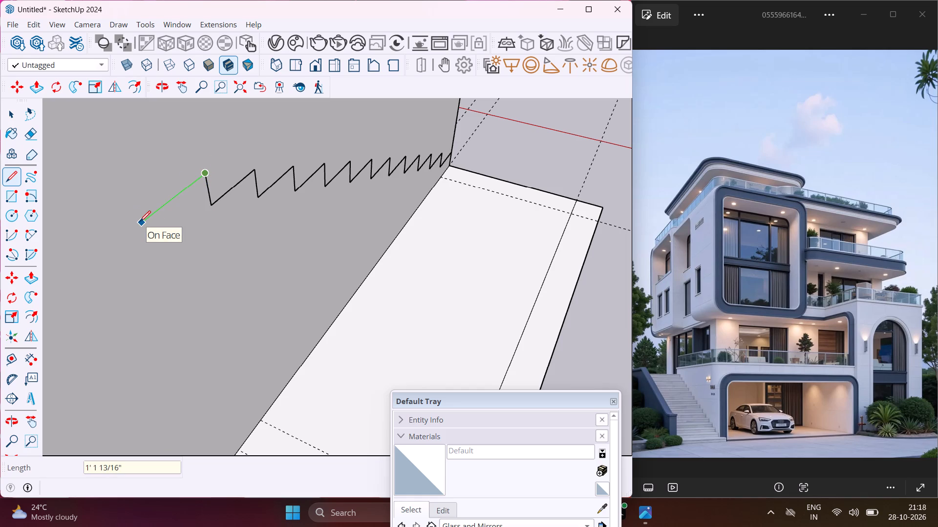
{"action": "type", "text": "1'"}
{"action": "key", "text": "Return"}
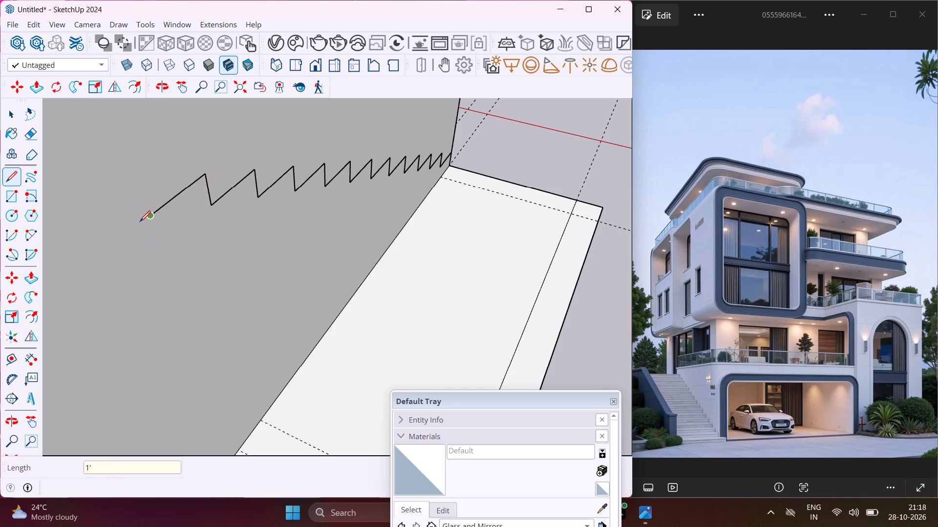
Add the thirteenth and fourteenth steps to the stair profile on the wall face, each with a 6" riser and 1' tread.
{"action": "scroll", "coordinate": [140, 222], "scroll_direction": "down", "scroll_amount": 7}
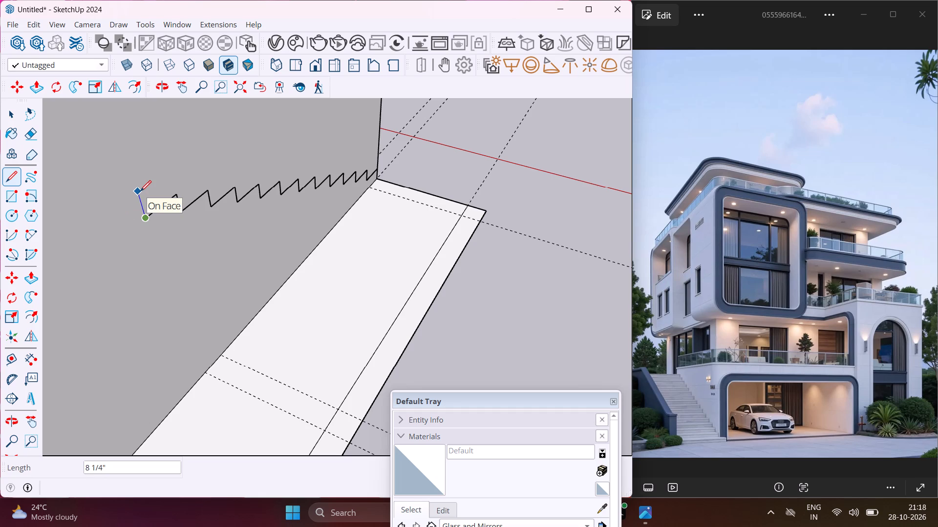
{"action": "key", "text": "6"}
{"action": "key", "text": "shift+quotedbl"}
{"action": "key", "text": "Return"}
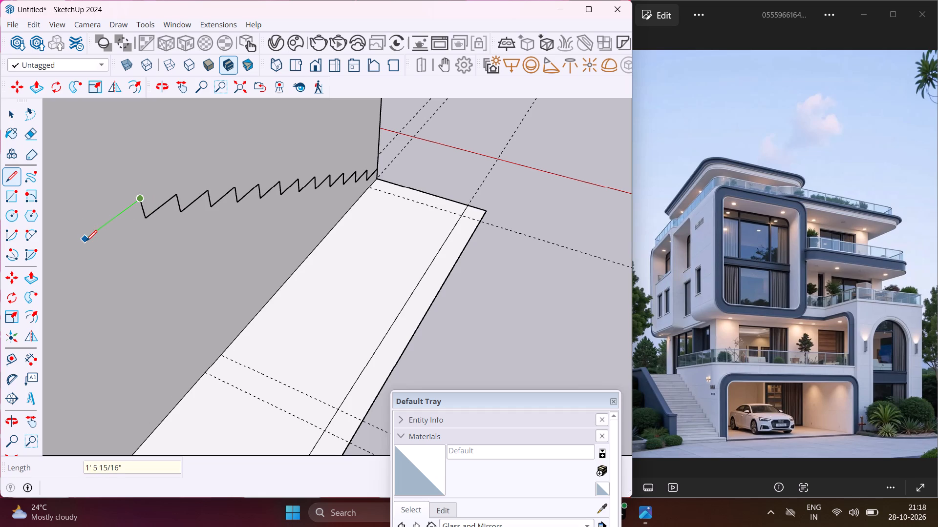
{"action": "type", "text": "1'"}
{"action": "key", "text": "Return"}
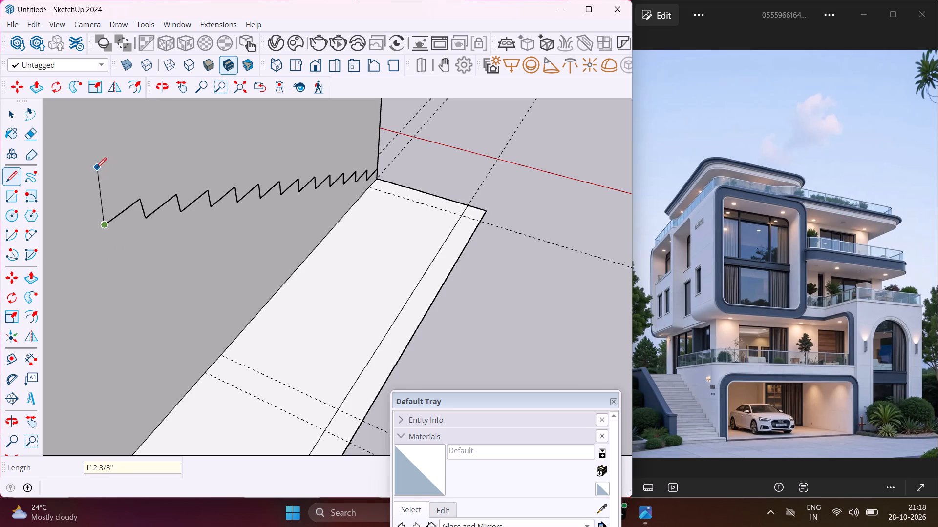
{"action": "key", "text": "6"}
{"action": "key", "text": "shift+quotedbl"}
{"action": "key", "text": "Return"}
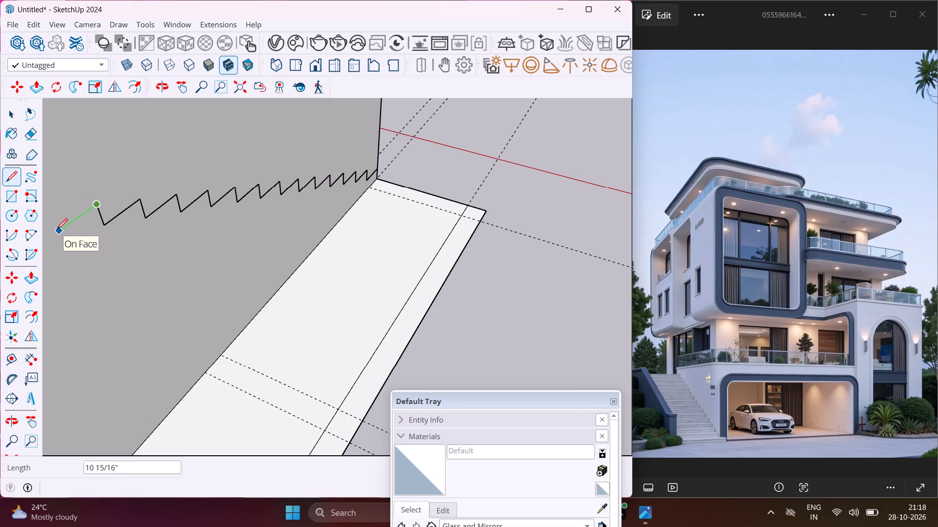
{"action": "type", "text": "1'"}
{"action": "key", "text": "Return"}
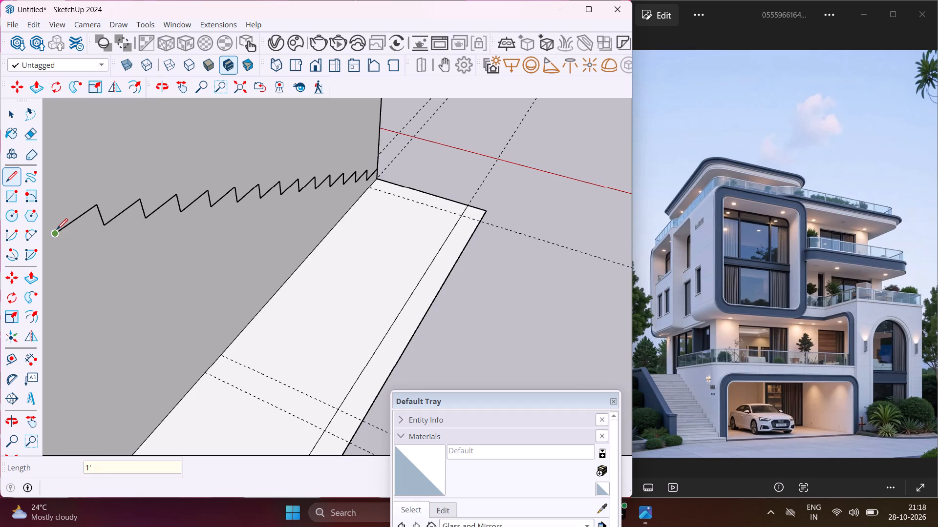
Add the fifteenth and sixteenth steps to the stair profile on the wall face, each with a 6" riser and 1' tread.
{"action": "middle_click_drag", "start_coordinate": [57, 234], "coordinate": [165, 207]}
{"action": "scroll", "coordinate": [165, 207], "scroll_direction": "down", "scroll_amount": 3}
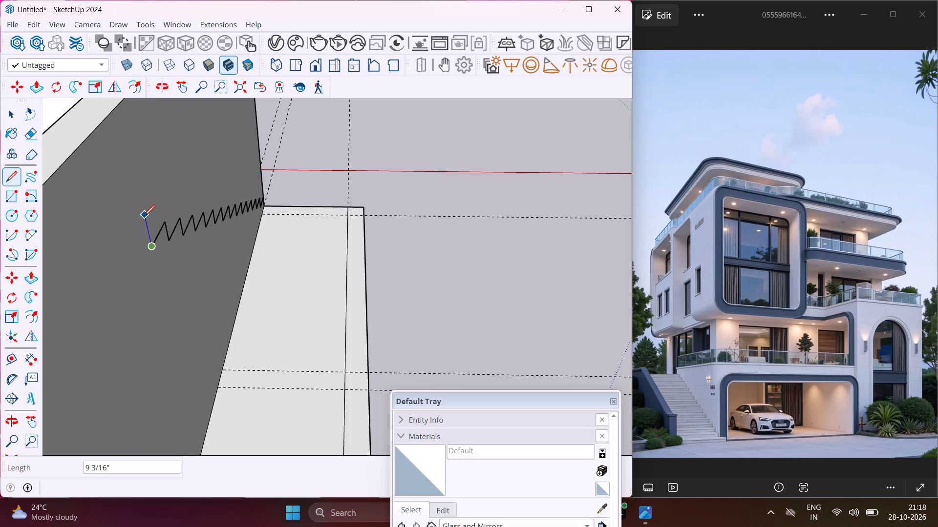
{"action": "type", "text": "6\""}
{"action": "key", "text": "Return"}
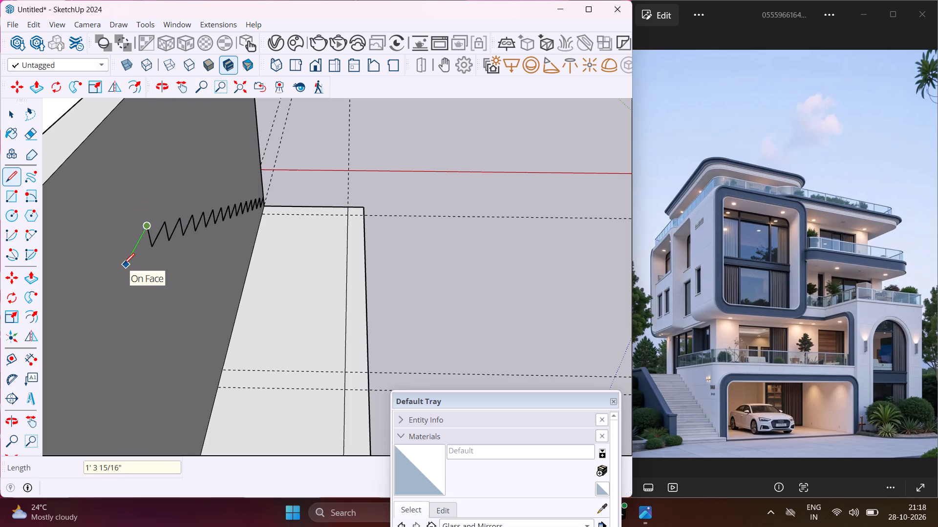
{"action": "type", "text": "1'"}
{"action": "key", "text": "Return"}
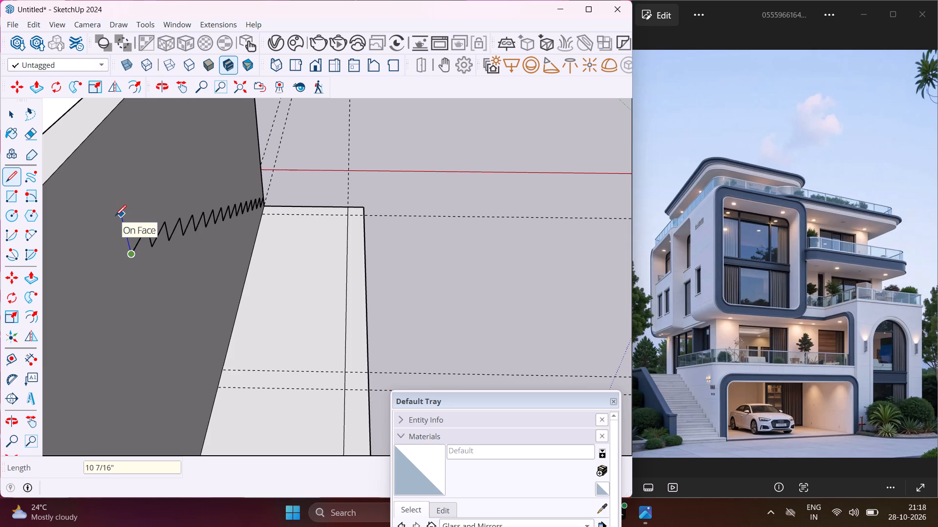
{"action": "key", "text": "6"}
{"action": "key", "text": "shift+quotedbl"}
{"action": "key", "text": "Return"}
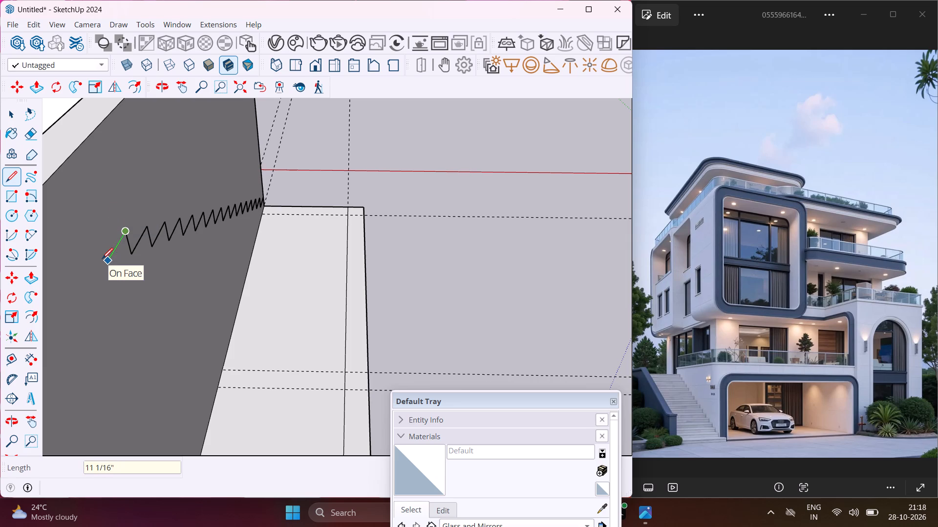
{"action": "type", "text": "1'"}
{"action": "key", "text": "Return"}
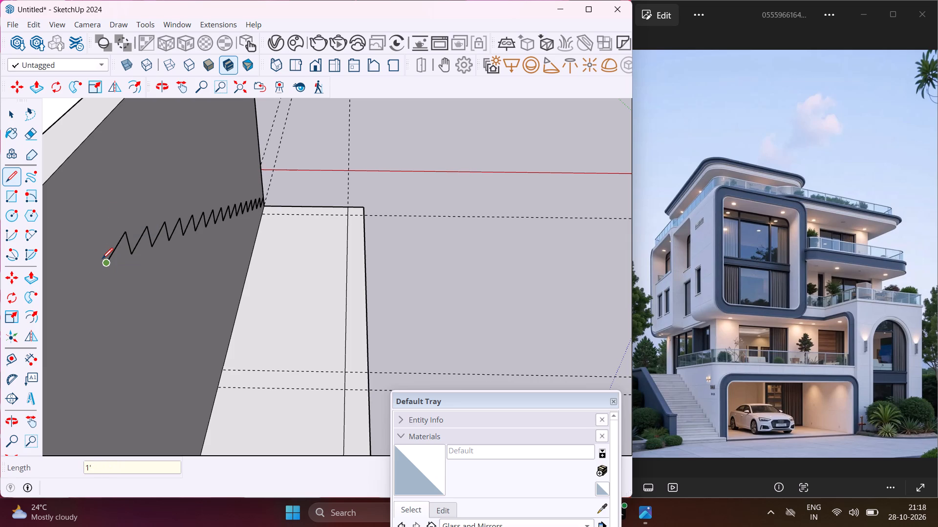
Continue the stair profile with the seventeenth and eighteenth steps, each with a 6" riser and a 1' tread.
{"action": "type", "text": "6\""}
{"action": "key", "text": "Return"}
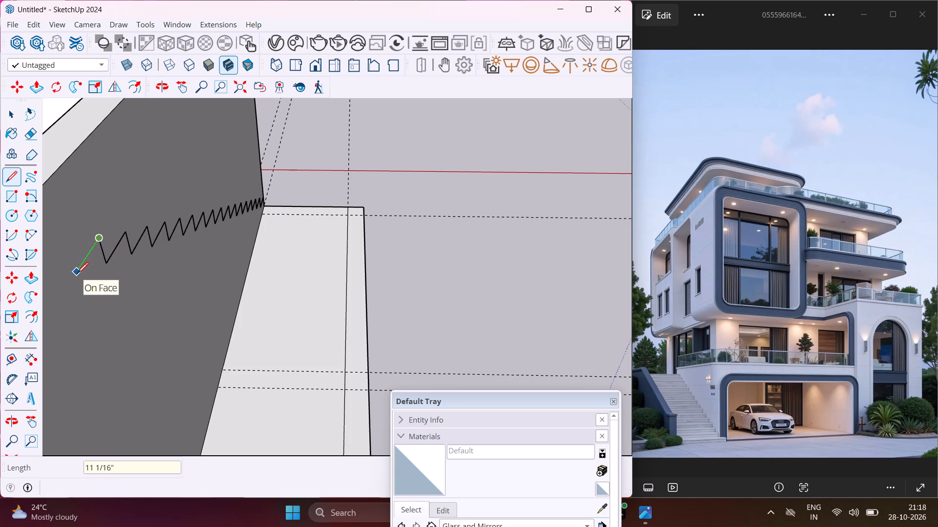
{"action": "type", "text": "1'"}
{"action": "key", "text": "Return"}
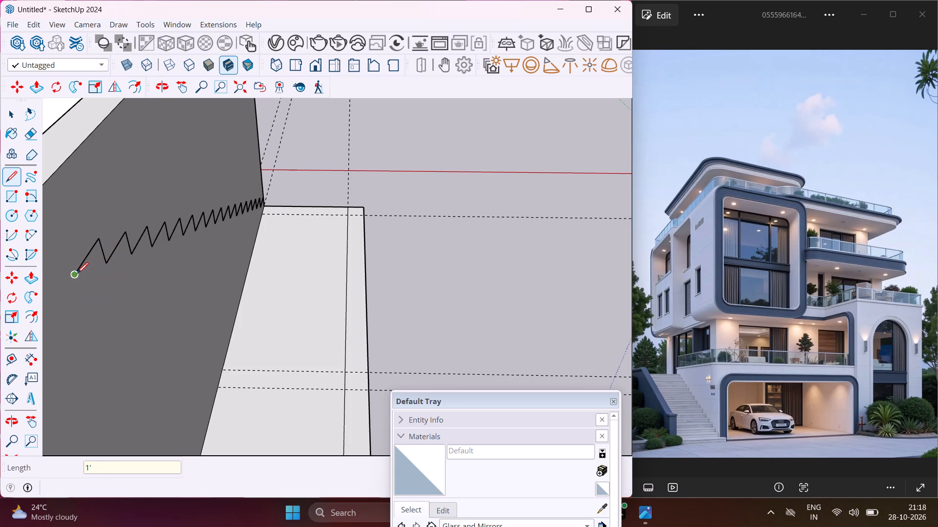
{"action": "type", "text": "6\""}
{"action": "key", "text": "Return"}
{"action": "scroll", "coordinate": [62, 255], "scroll_direction": "down", "scroll_amount": 4}
{"action": "middle_click_drag", "start_coordinate": [68, 259], "coordinate": [93, 269]}
{"action": "scroll", "coordinate": [94, 268], "scroll_direction": "down", "scroll_amount": 4}
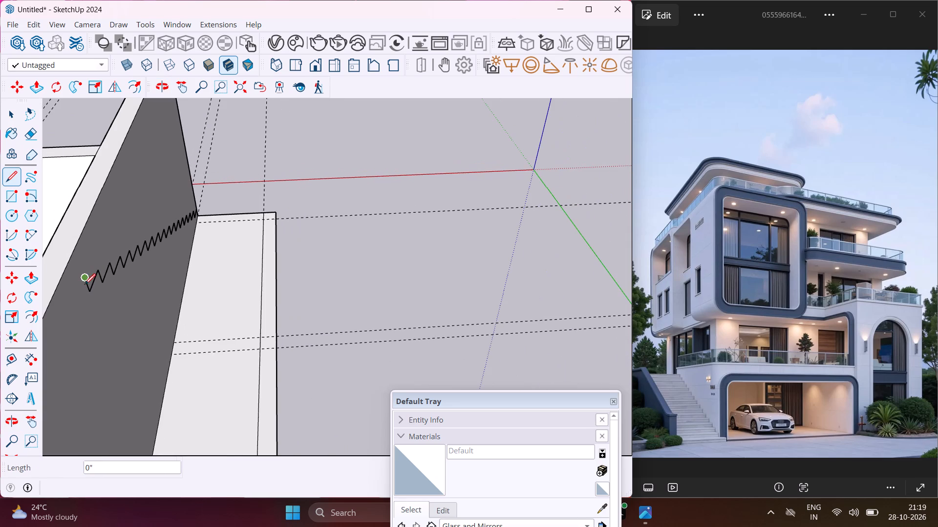
{"action": "type", "text": "1'"}
{"action": "key", "text": "Return"}
Draw the nineteenth step with a 6" riser and 1' tread, plus the twentieth 6" riser up to the wall's top edge.
{"action": "type", "text": "6\""}
{"action": "key", "text": "Return"}
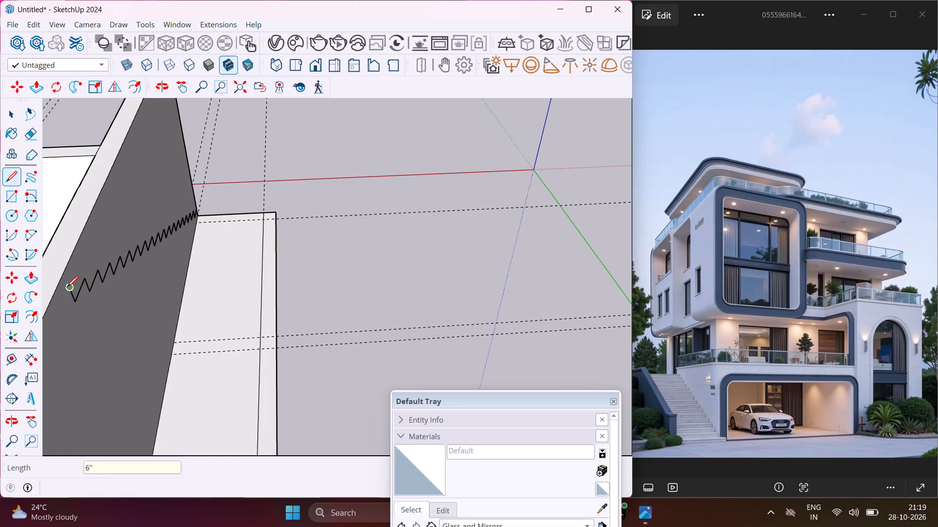
{"action": "type", "text": "1'"}
{"action": "key", "text": "Return"}
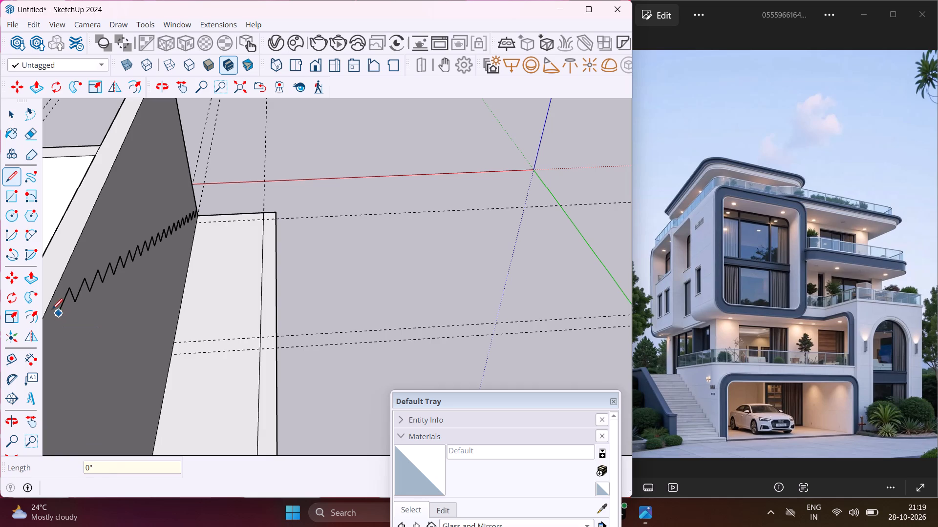
{"action": "left_click", "coordinate": [49, 302]}
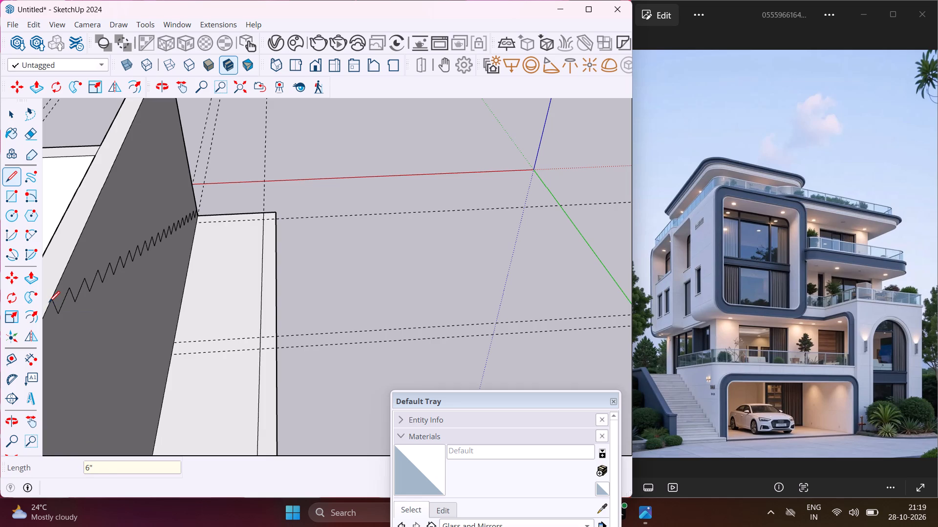
{"action": "key", "text": "Escape"}
{"action": "key", "text": "space"}
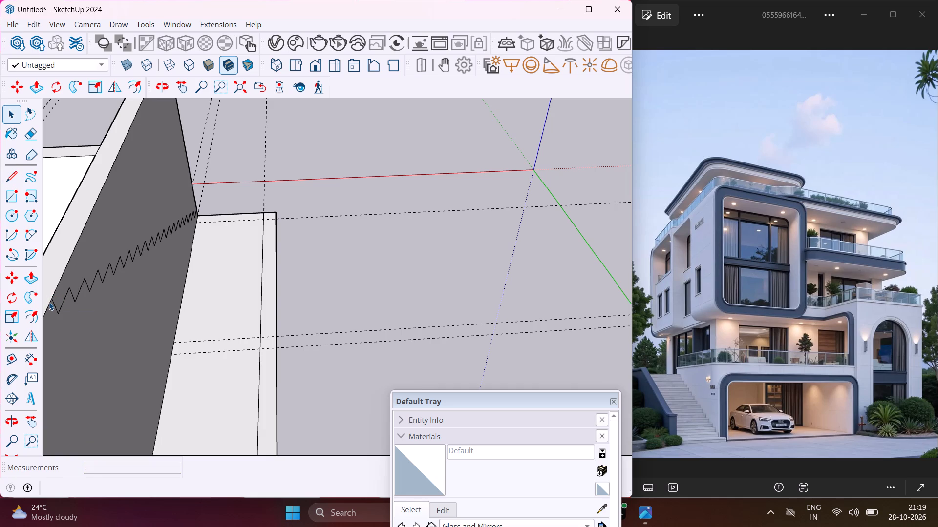
Draw the final 1' tread of the stair profile along the wall's top edge.
{"action": "scroll", "coordinate": [49, 302], "scroll_direction": "down", "scroll_amount": 1}
{"action": "middle_click_drag", "start_coordinate": [49, 302], "coordinate": [69, 271]}
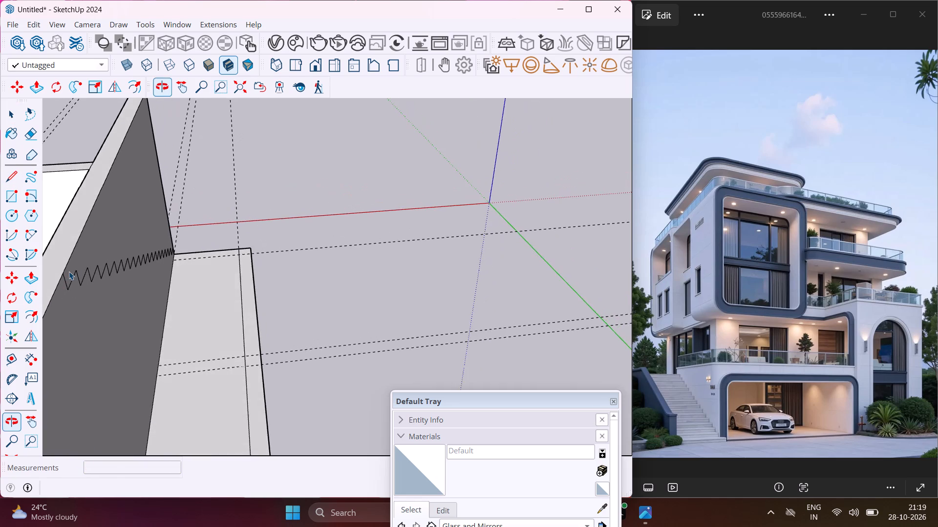
{"action": "scroll", "coordinate": [69, 271], "scroll_direction": "down", "scroll_amount": 2}
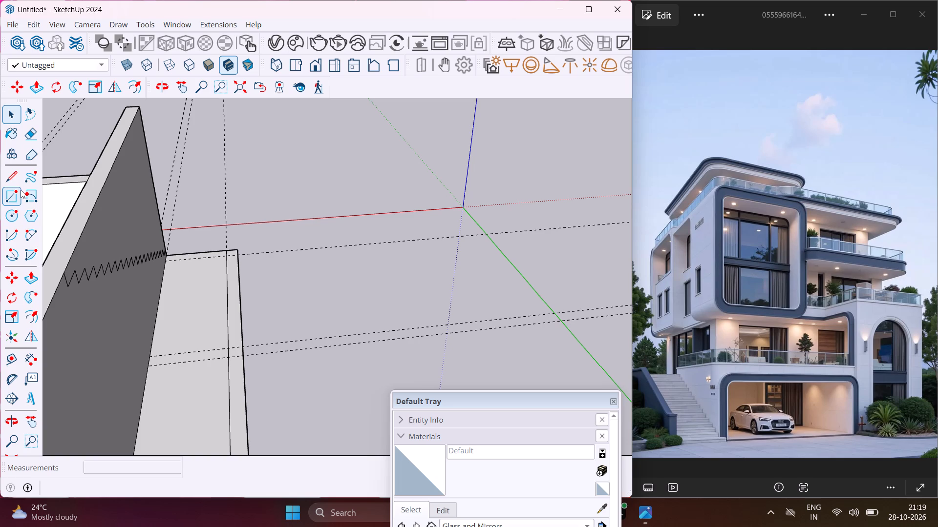
{"action": "left_click", "coordinate": [19, 184]}
{"action": "scroll", "coordinate": [55, 265], "scroll_direction": "up", "scroll_amount": 3}
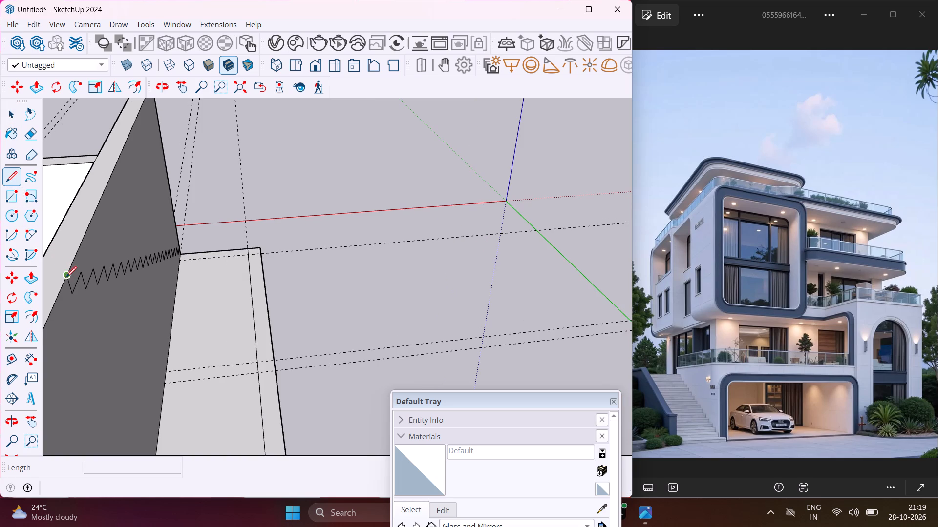
{"action": "left_click", "coordinate": [65, 276]}
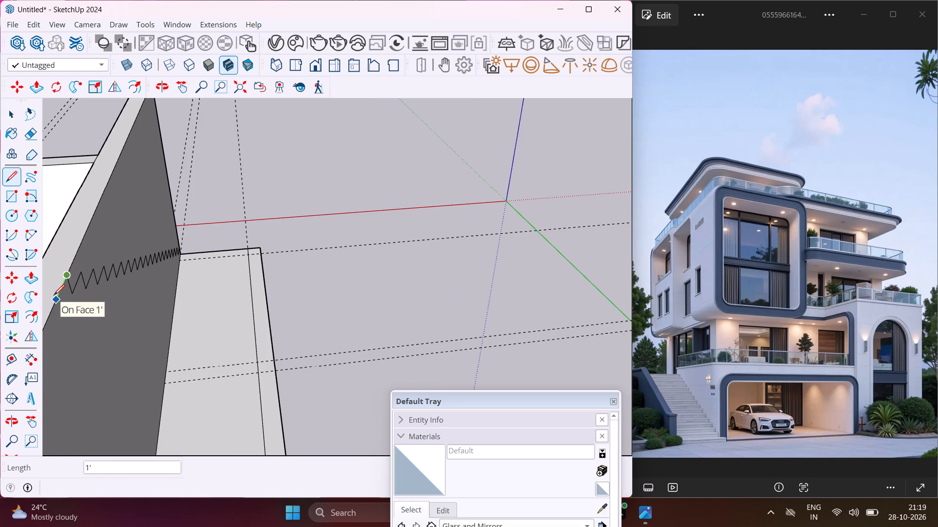
{"action": "type", "text": "1'"}
{"action": "key", "text": "Return"}
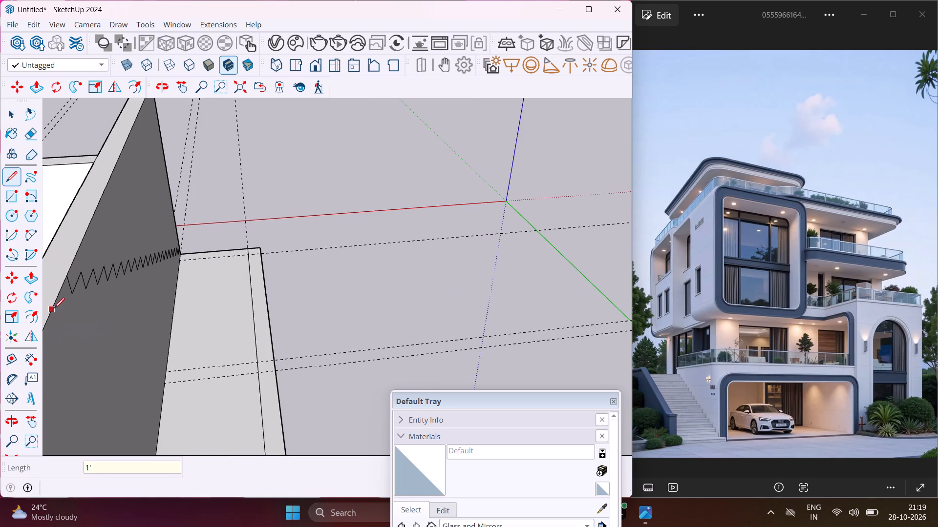
Close the stair profile with a 10' vertical line from the end of the top tread down to the wall's base.
{"action": "left_click", "coordinate": [59, 300]}
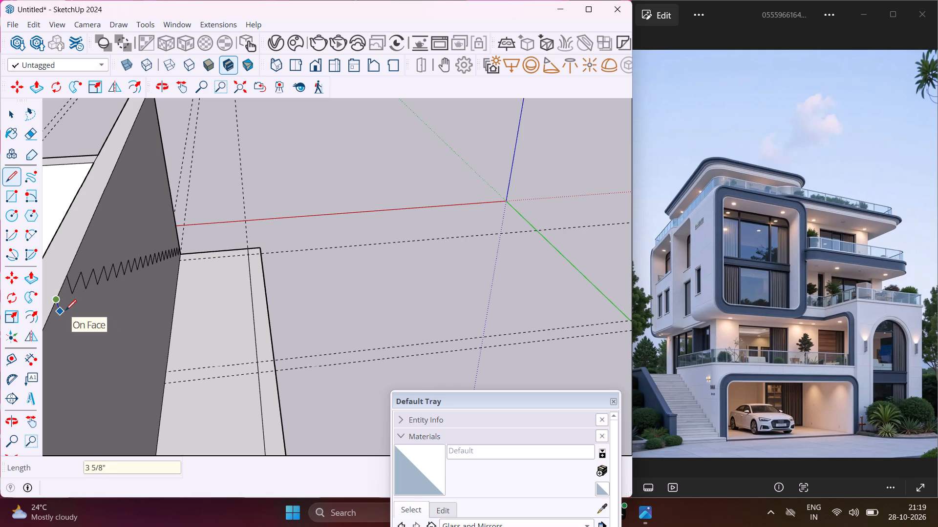
{"action": "middle_click_drag", "start_coordinate": [59, 333], "coordinate": [49, 322]}
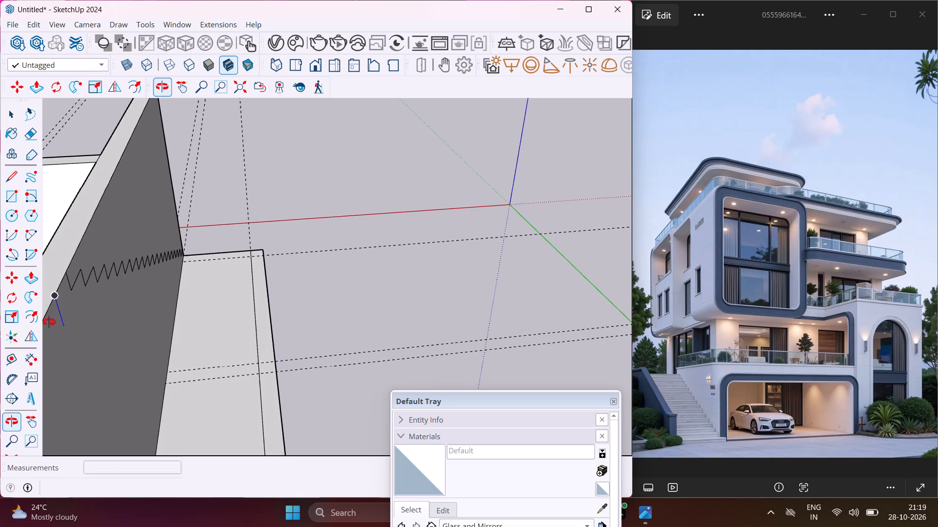
{"action": "middle_click_drag", "start_coordinate": [49, 322], "coordinate": [19, 279]}
{"action": "scroll", "coordinate": [20, 279], "scroll_direction": "down", "scroll_amount": 4}
{"action": "scroll", "coordinate": [63, 294], "scroll_direction": "down", "scroll_amount": 4}
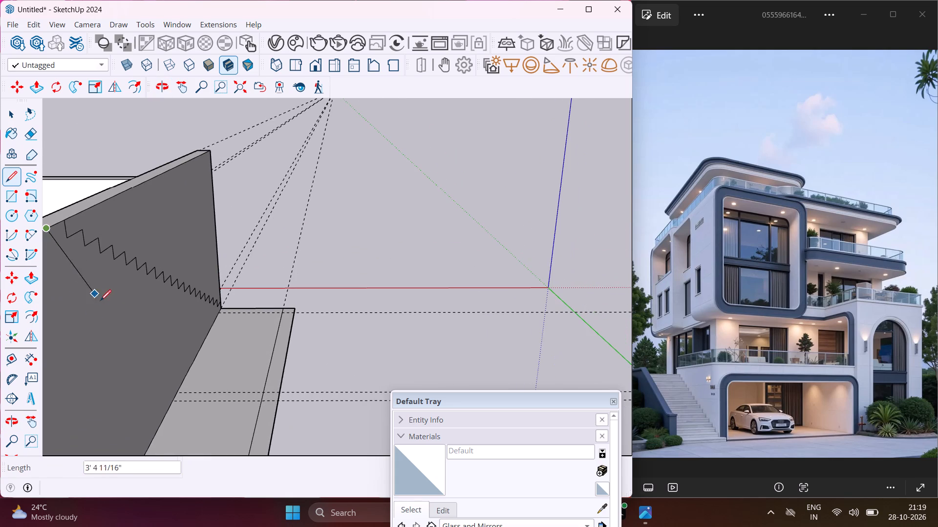
{"action": "middle_click_drag", "start_coordinate": [105, 363], "coordinate": [85, 217]}
{"action": "middle_click_drag", "start_coordinate": [85, 217], "coordinate": [85, 217]}
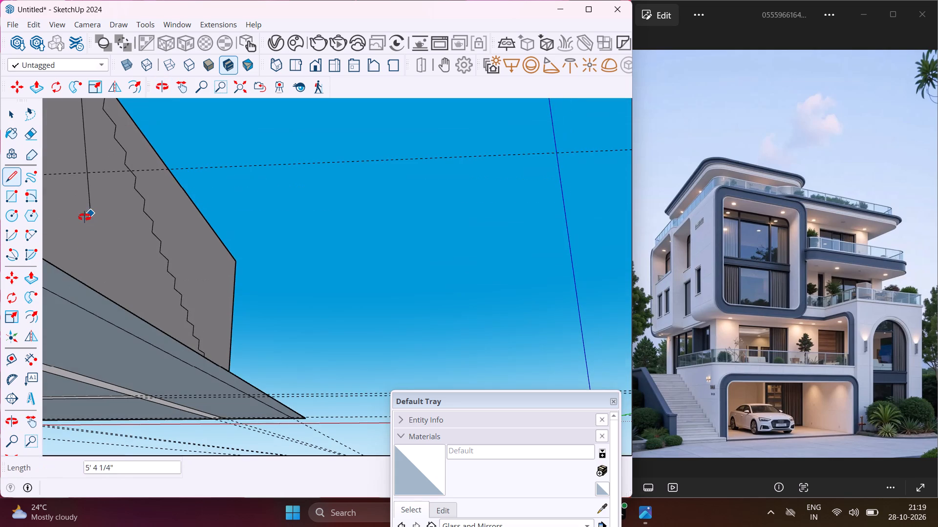
{"action": "middle_click_drag", "start_coordinate": [85, 217], "coordinate": [88, 265]}
{"action": "scroll", "coordinate": [86, 294], "scroll_direction": "down", "scroll_amount": 9}
{"action": "middle_click_drag", "start_coordinate": [85, 294], "coordinate": [85, 301]}
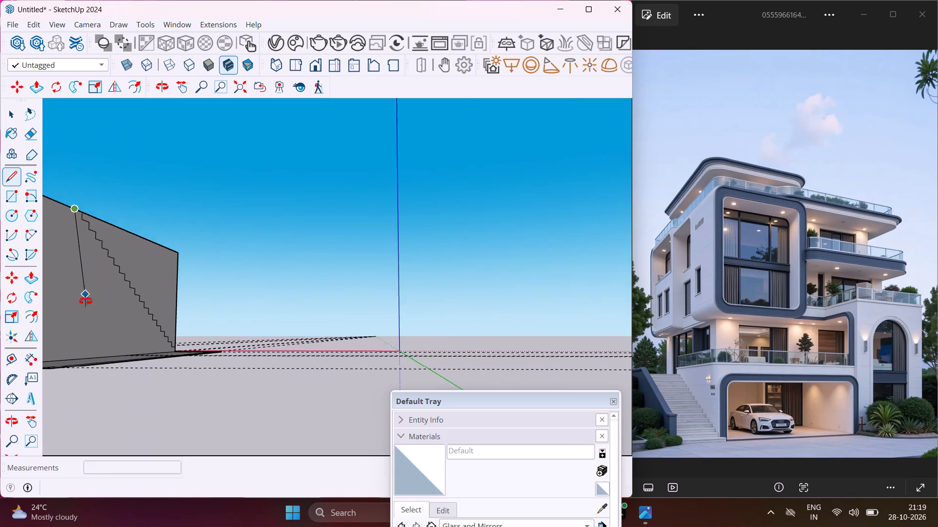
{"action": "middle_click_drag", "start_coordinate": [85, 301], "coordinate": [93, 332]}
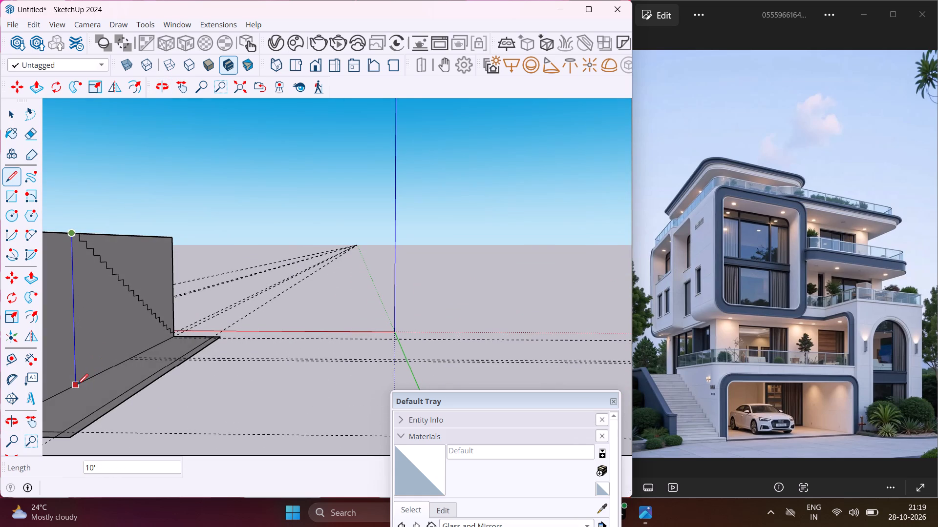
{"action": "left_click", "coordinate": [77, 385]}
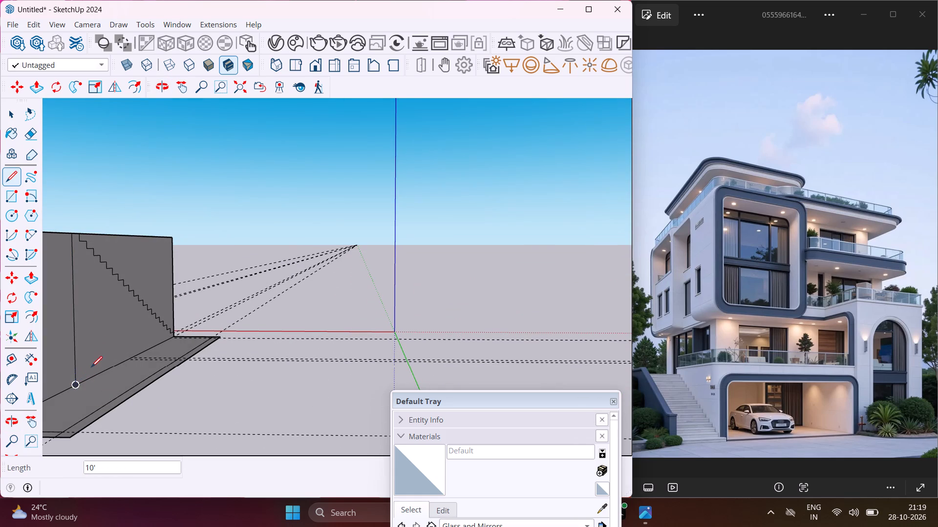
{"action": "key", "text": "Escape"}
{"action": "key", "text": "space"}
Push/Pull the closed stair profile face 4' out from the wall to form the staircase.
{"action": "left_click", "coordinate": [100, 346]}
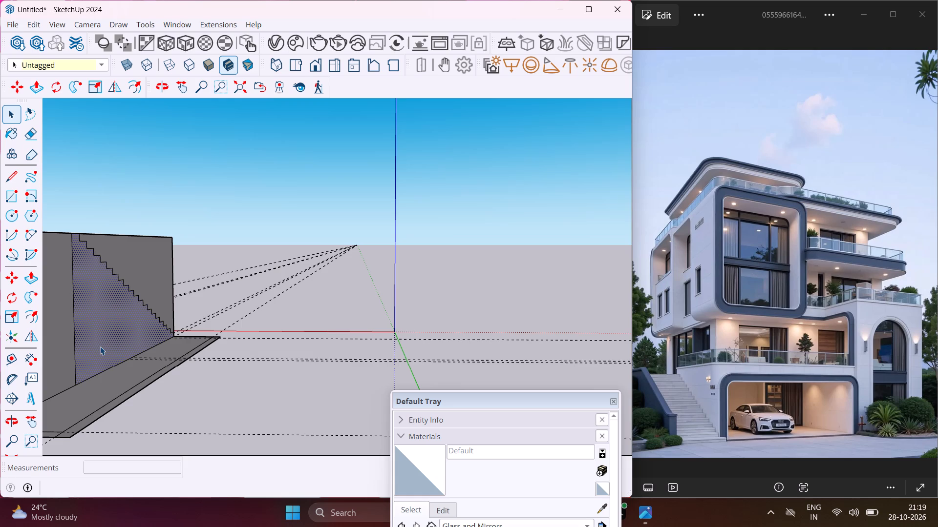
{"action": "key", "text": "p"}
{"action": "left_click", "coordinate": [100, 346]}
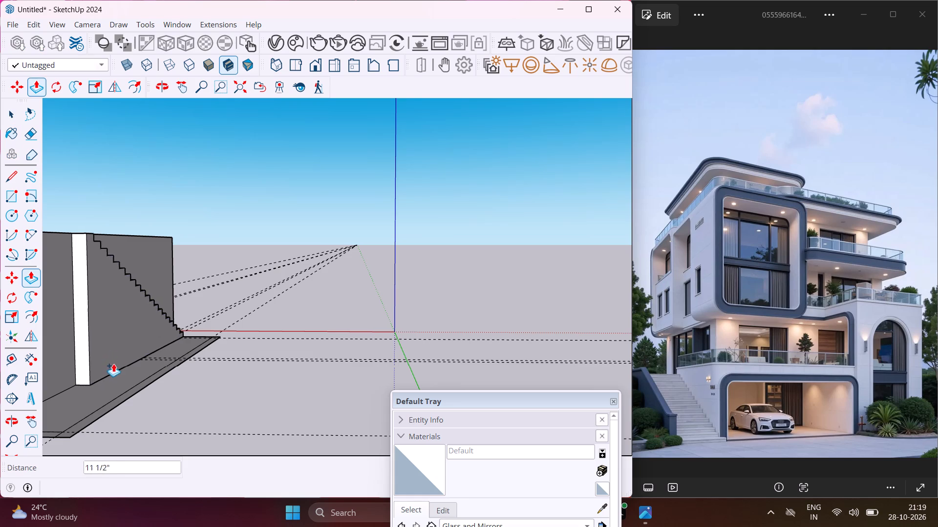
{"action": "type", "text": "4'"}
{"action": "key", "text": "Return"}
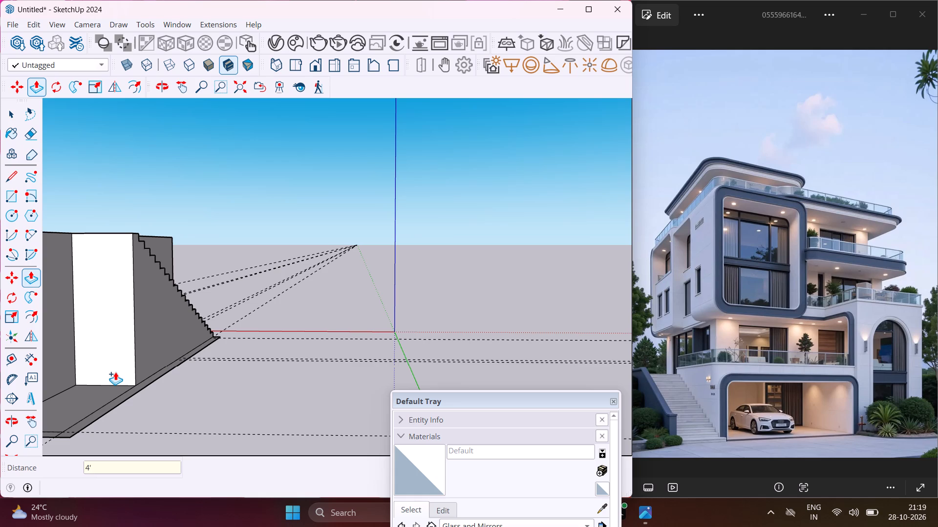
Raise the narrow outer strip beside the staircase into a 10' wall, matching the top of the existing wall.
{"action": "scroll", "coordinate": [121, 364], "scroll_direction": "down", "scroll_amount": 5}
{"action": "middle_click_drag", "start_coordinate": [121, 364], "coordinate": [133, 378]}
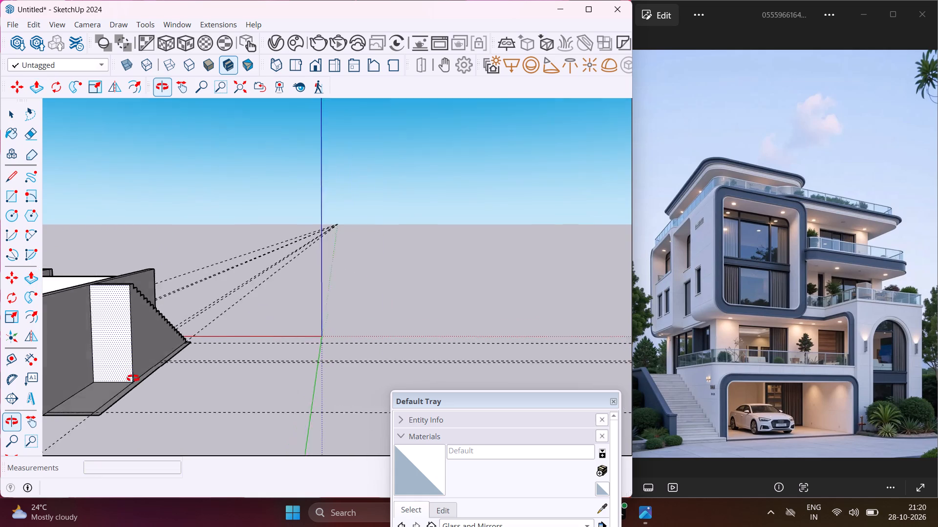
{"action": "middle_click_drag", "start_coordinate": [133, 378], "coordinate": [160, 406]}
{"action": "scroll", "coordinate": [155, 422], "scroll_direction": "up", "scroll_amount": 3}
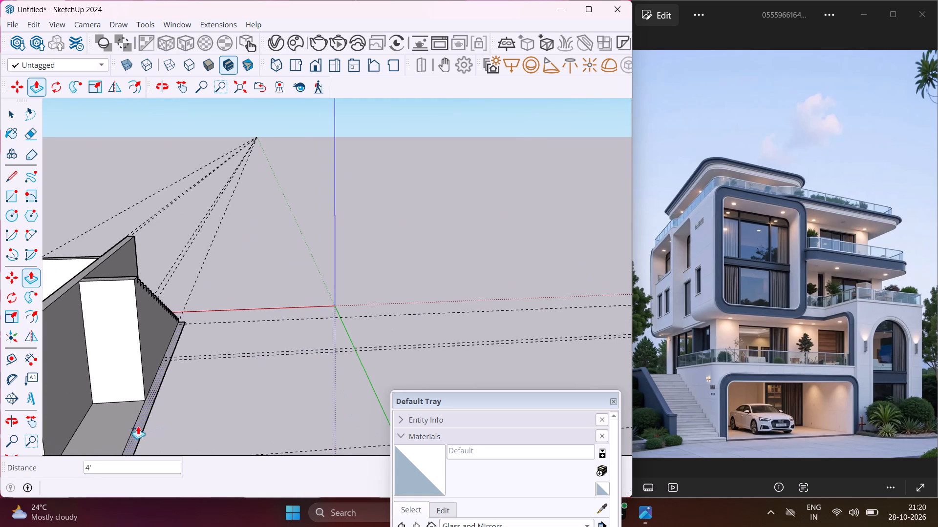
{"action": "left_click", "coordinate": [139, 439]}
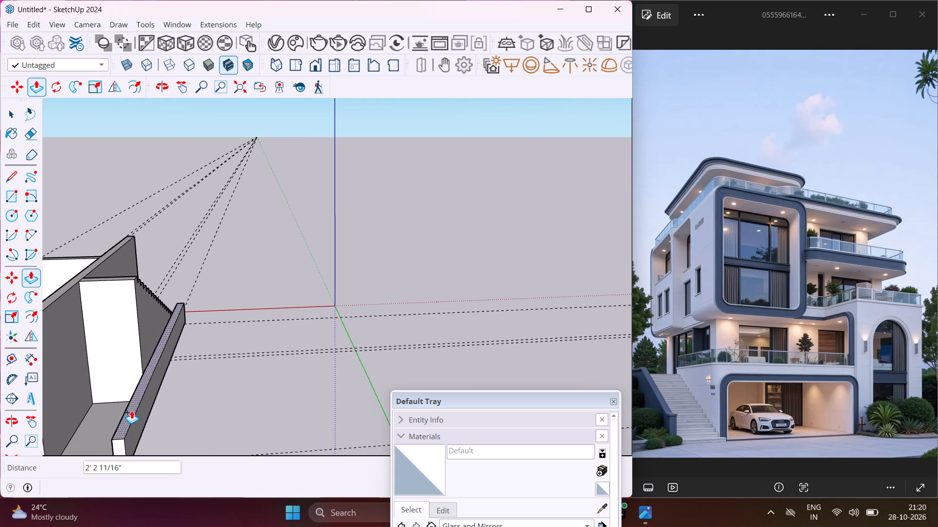
{"action": "scroll", "coordinate": [115, 383], "scroll_direction": "down", "scroll_amount": 6}
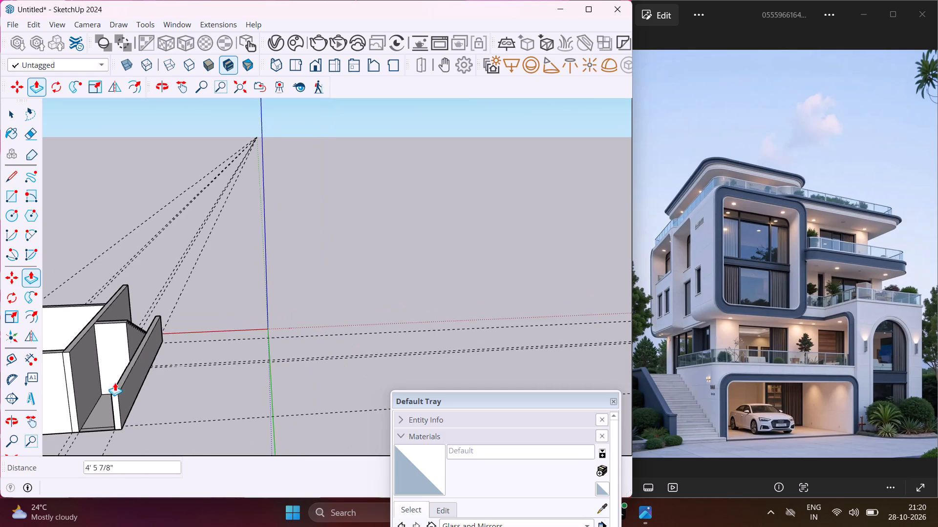
{"action": "left_click", "coordinate": [69, 352]}
{"action": "middle_click_drag", "start_coordinate": [73, 384], "coordinate": [110, 401]}
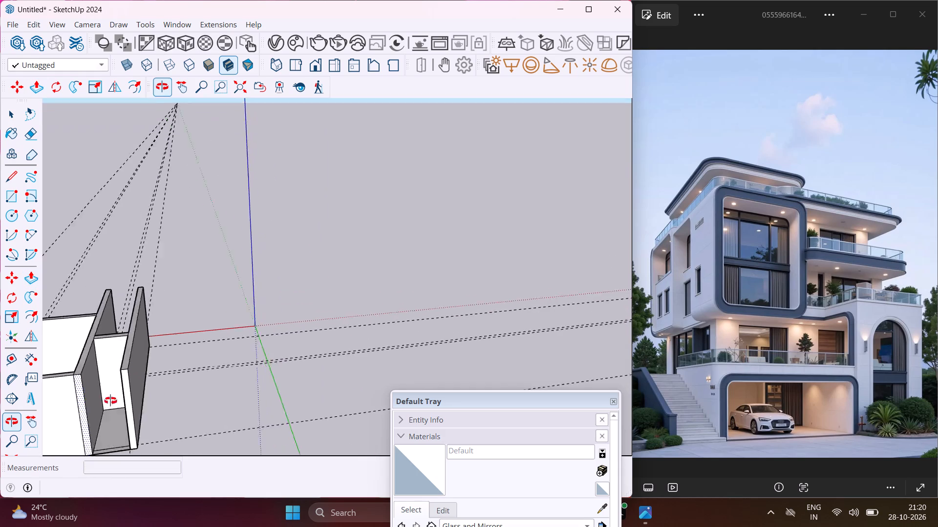
{"action": "middle_click_drag", "start_coordinate": [110, 401], "coordinate": [367, 373]}
{"action": "scroll", "coordinate": [174, 236], "scroll_direction": "down", "scroll_amount": 5}
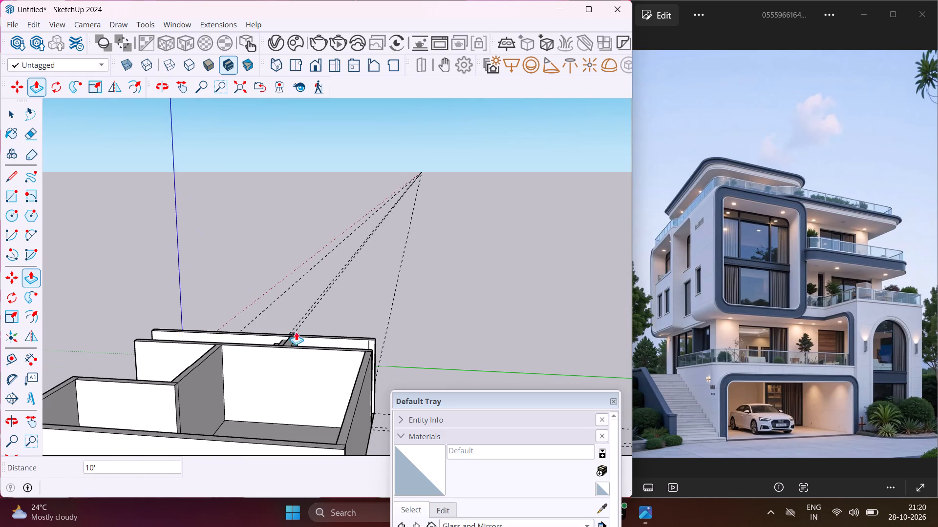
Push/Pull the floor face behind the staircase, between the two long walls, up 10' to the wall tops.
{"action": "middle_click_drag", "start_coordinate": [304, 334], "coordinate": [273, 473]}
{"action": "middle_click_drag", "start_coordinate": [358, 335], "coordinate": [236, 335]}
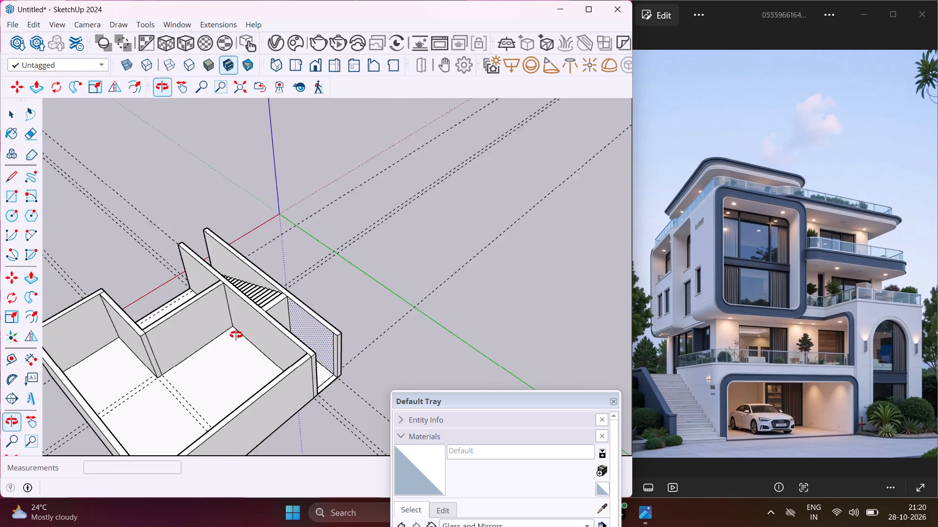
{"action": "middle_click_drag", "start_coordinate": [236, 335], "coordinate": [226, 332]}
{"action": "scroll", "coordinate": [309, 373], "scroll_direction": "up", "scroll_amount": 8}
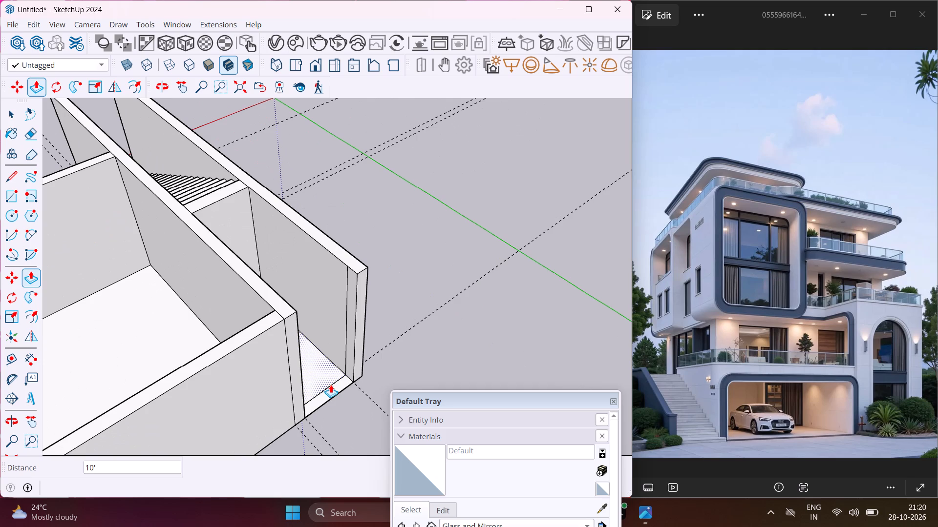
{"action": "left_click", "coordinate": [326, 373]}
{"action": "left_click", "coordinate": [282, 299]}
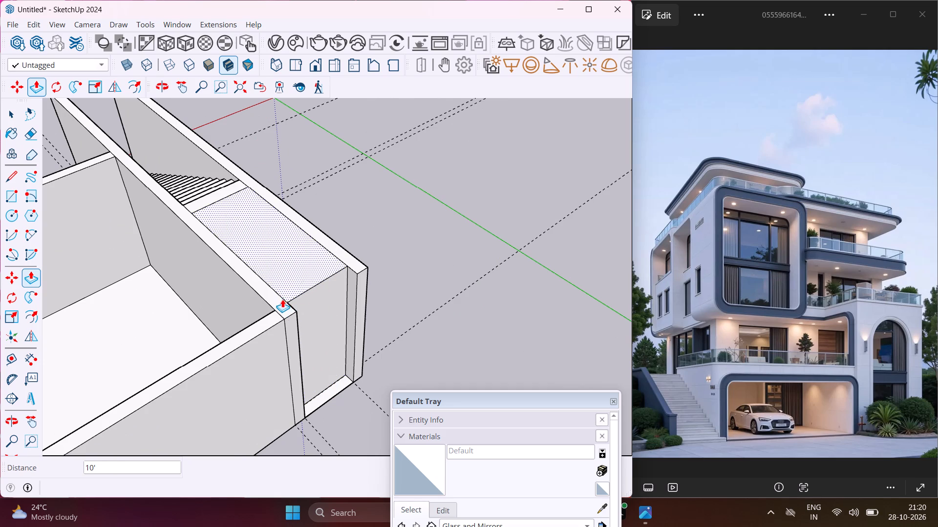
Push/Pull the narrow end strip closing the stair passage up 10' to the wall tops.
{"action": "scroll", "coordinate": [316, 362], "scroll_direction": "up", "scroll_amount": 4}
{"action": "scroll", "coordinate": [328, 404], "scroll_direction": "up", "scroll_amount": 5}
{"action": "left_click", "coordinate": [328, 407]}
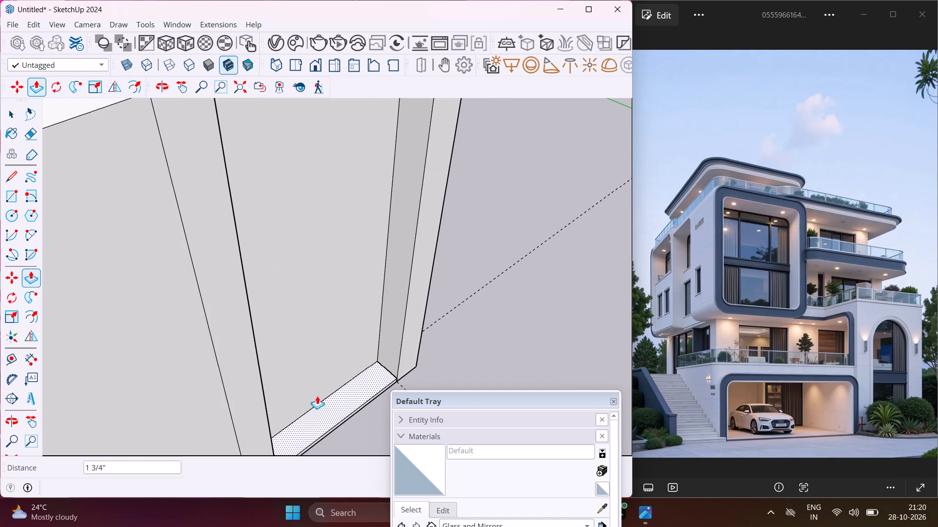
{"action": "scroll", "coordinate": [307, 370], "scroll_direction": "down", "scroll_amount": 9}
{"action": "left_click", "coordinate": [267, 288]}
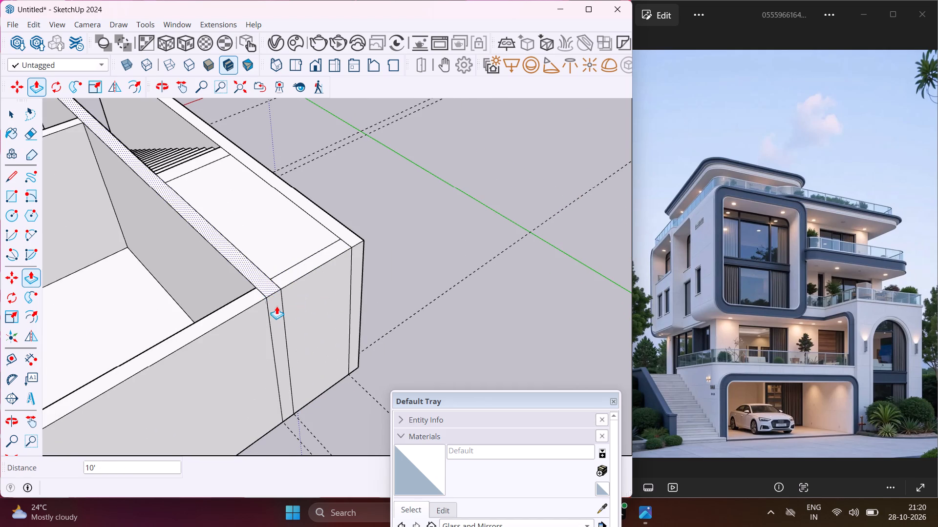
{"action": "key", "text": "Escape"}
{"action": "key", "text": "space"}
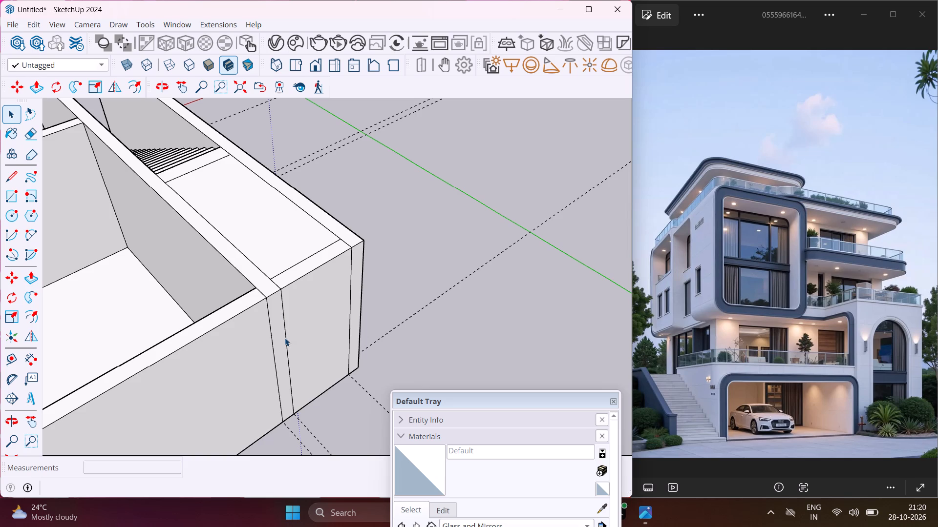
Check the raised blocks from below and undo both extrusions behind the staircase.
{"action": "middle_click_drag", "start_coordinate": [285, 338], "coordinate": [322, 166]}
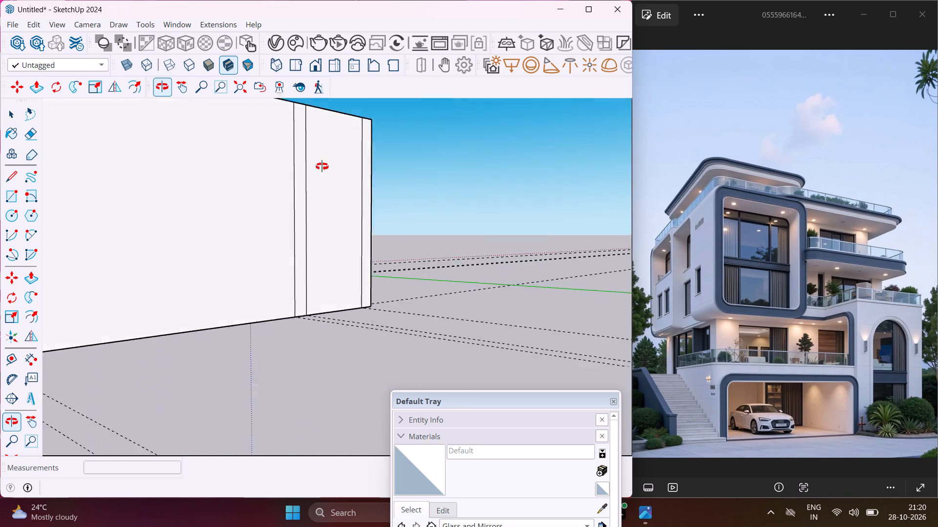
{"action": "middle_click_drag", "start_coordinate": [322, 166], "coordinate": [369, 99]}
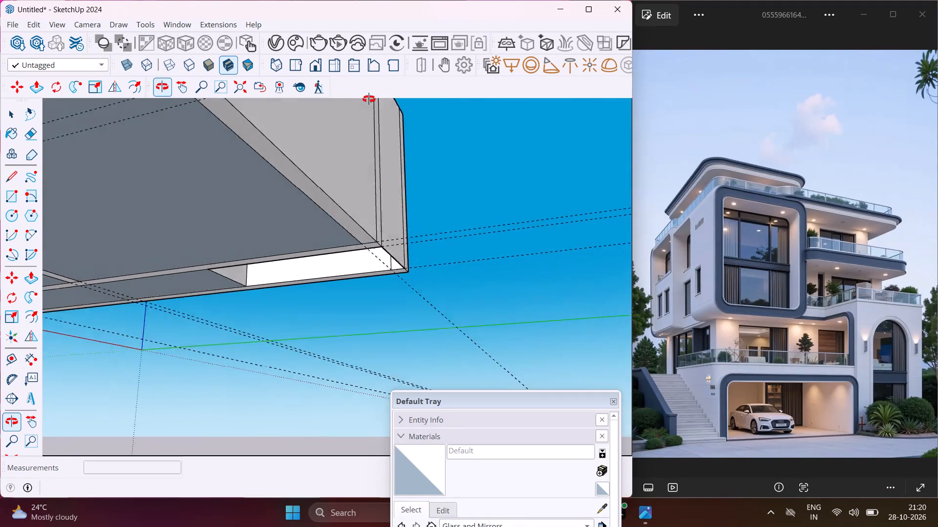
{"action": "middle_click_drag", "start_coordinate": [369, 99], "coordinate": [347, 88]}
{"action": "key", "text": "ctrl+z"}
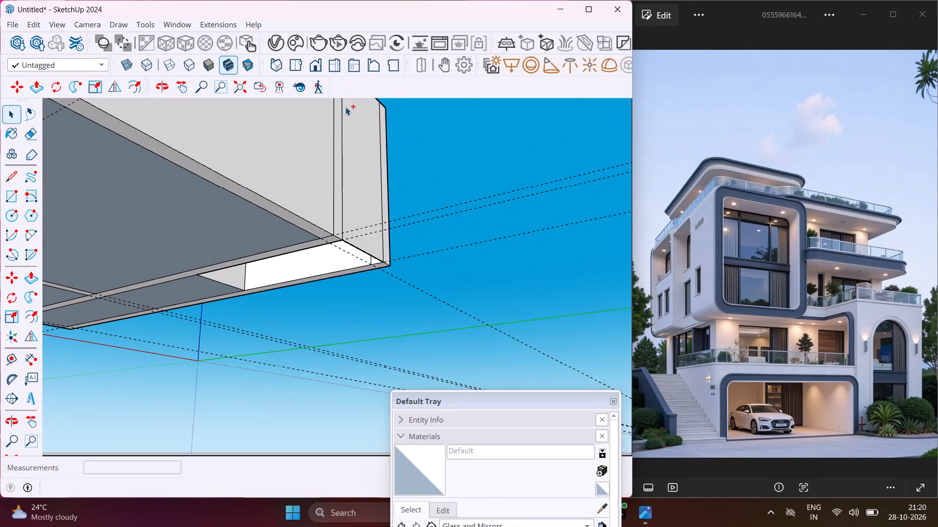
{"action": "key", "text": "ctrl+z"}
Push/Pull the floor face behind the staircase up 10' as a new volume, keeping its base face.
{"action": "middle_click_drag", "start_coordinate": [376, 173], "coordinate": [332, 368]}
{"action": "left_click", "coordinate": [317, 379]}
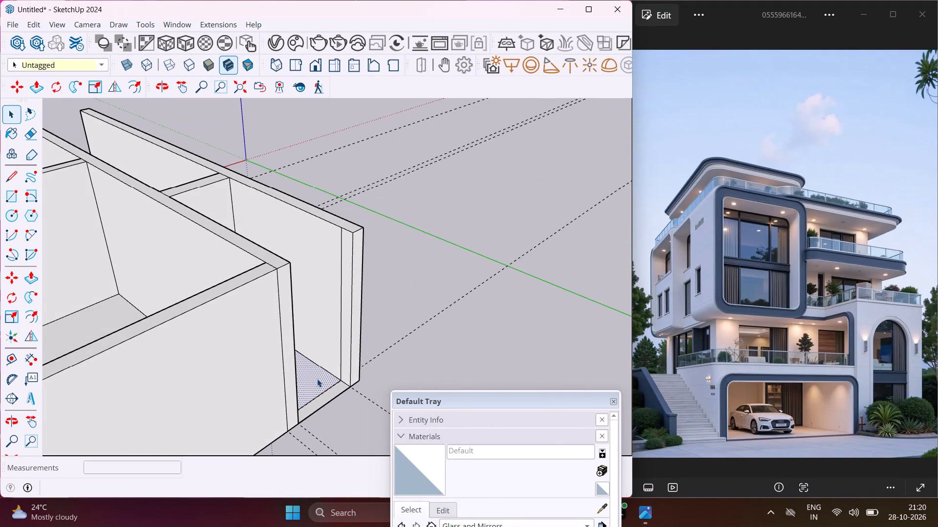
{"action": "key", "text": "p"}
{"action": "left_click", "coordinate": [317, 379]}
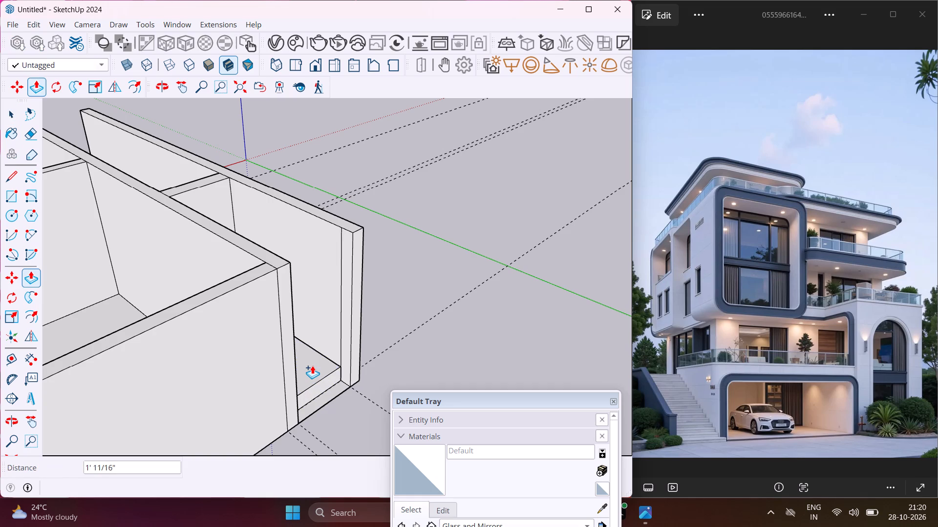
{"action": "scroll", "coordinate": [312, 365], "scroll_direction": "down", "scroll_amount": 2}
{"action": "left_click", "coordinate": [276, 284]}
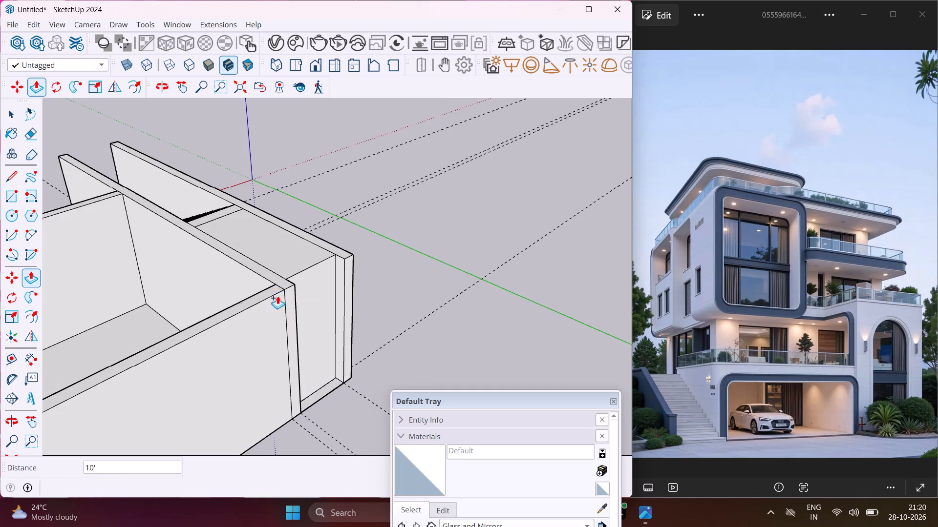
Push/Pull the narrow end strip of the stair passage up 10', keeping its base face, and check it from below.
{"action": "scroll", "coordinate": [320, 379], "scroll_direction": "up", "scroll_amount": 8}
{"action": "left_click", "coordinate": [320, 399]}
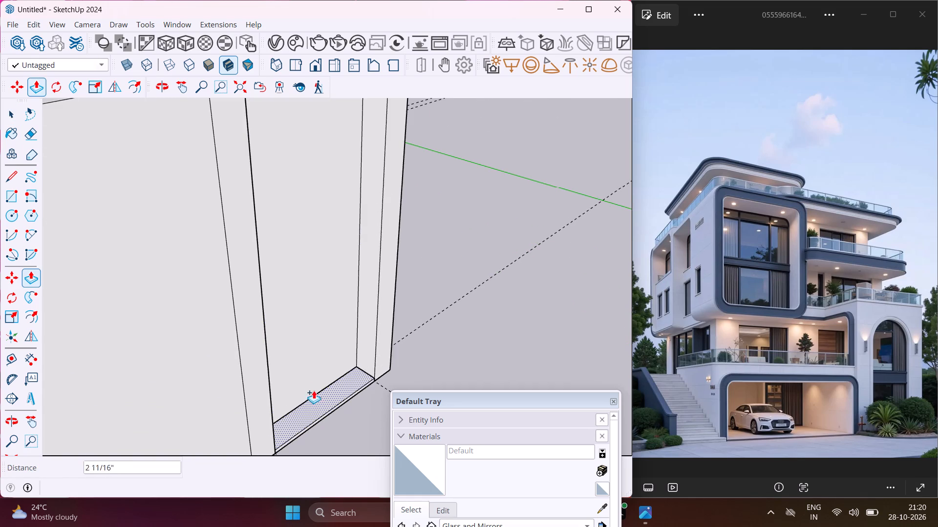
{"action": "scroll", "coordinate": [310, 381], "scroll_direction": "down", "scroll_amount": 9}
{"action": "left_click", "coordinate": [278, 285]}
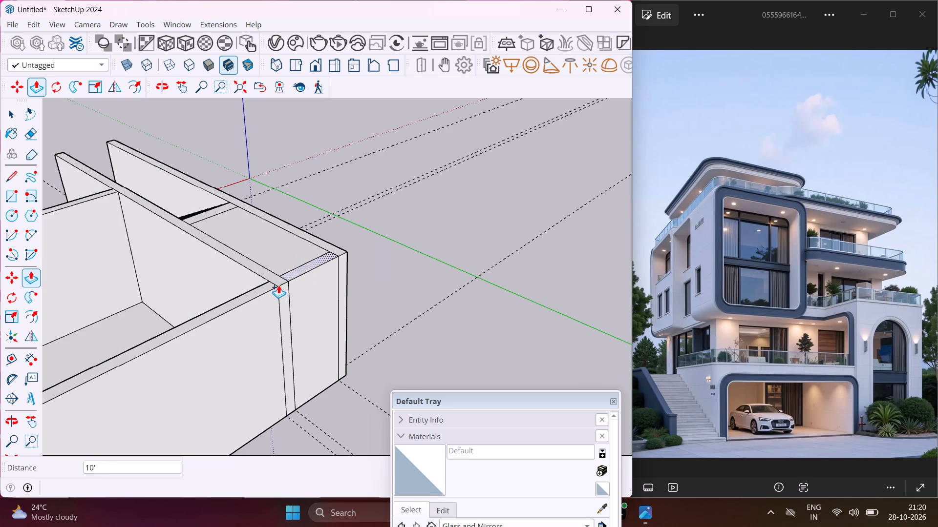
{"action": "middle_click_drag", "start_coordinate": [301, 364], "coordinate": [277, 130]}
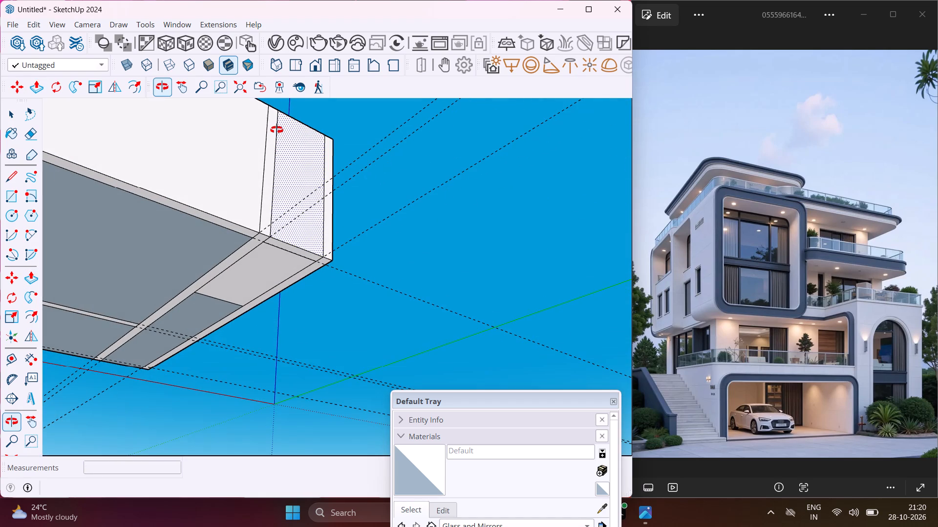
{"action": "middle_click_drag", "start_coordinate": [277, 130], "coordinate": [335, 278]}
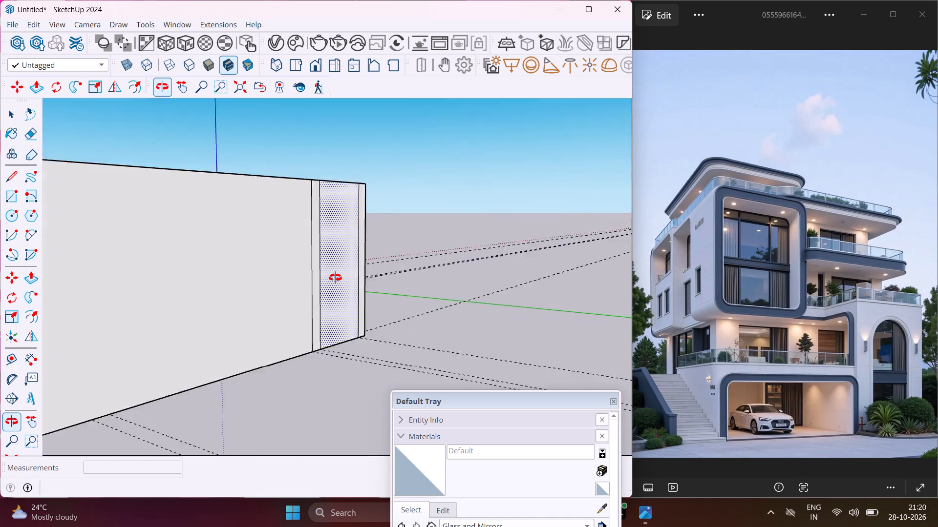
{"action": "middle_click_drag", "start_coordinate": [335, 278], "coordinate": [378, 359]}
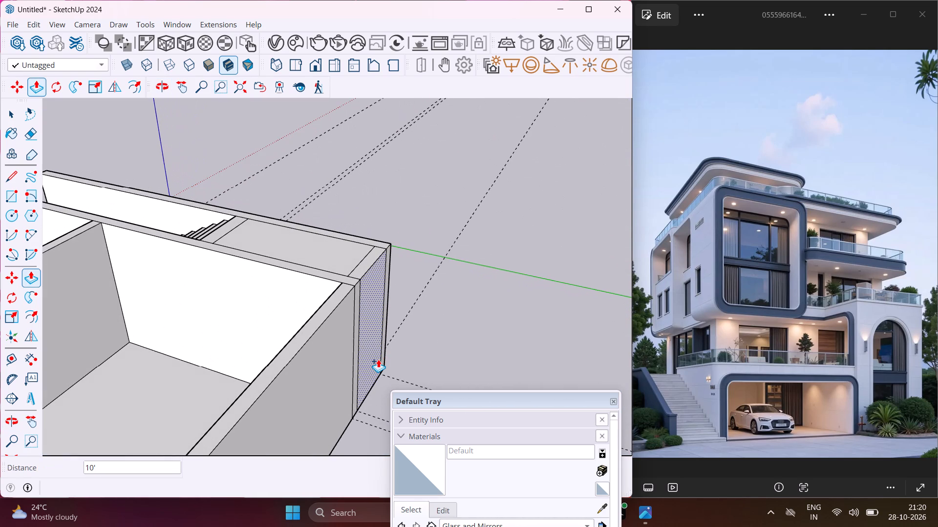
{"action": "key", "text": "Escape"}
{"action": "key", "text": "space"}
Examine the ground floor from the front and compare its staircase and garage opening with the house in the reference photo.
{"action": "scroll", "coordinate": [322, 326], "scroll_direction": "down", "scroll_amount": 3}
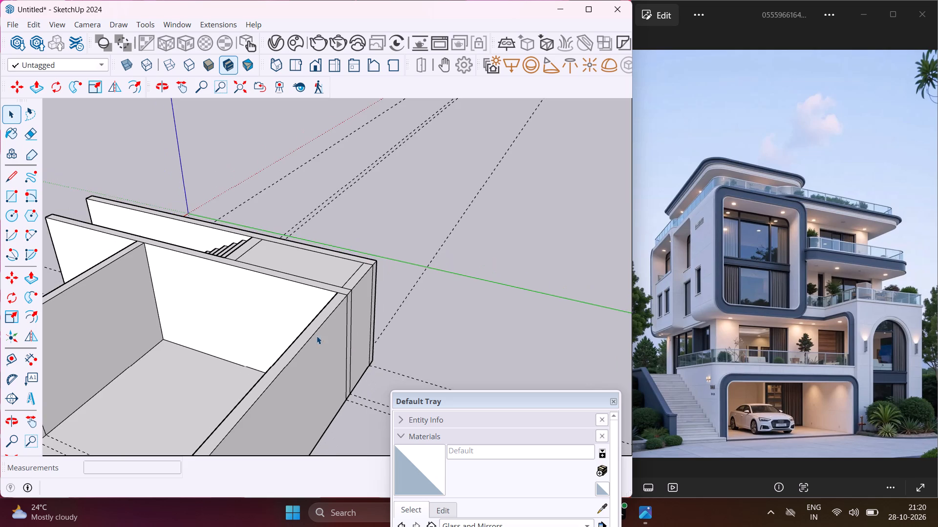
{"action": "middle_click_drag", "start_coordinate": [313, 340], "coordinate": [532, 293]}
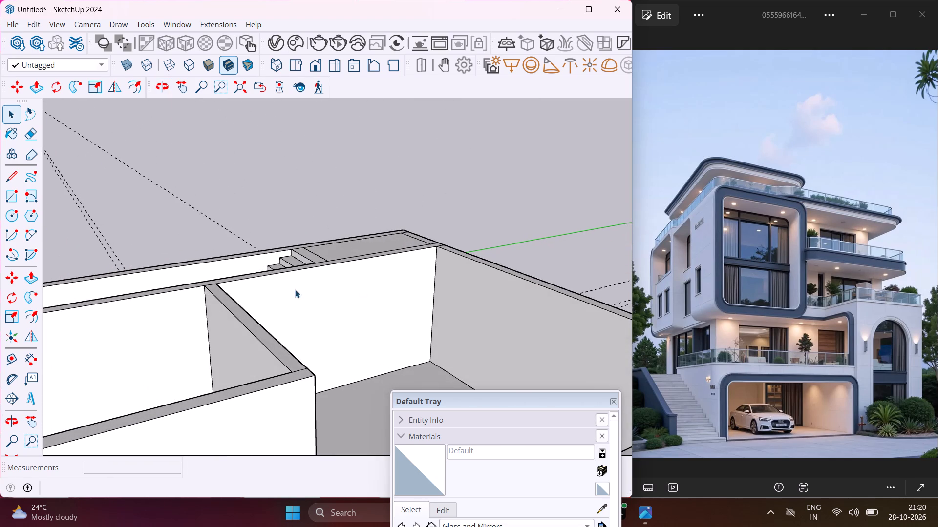
{"action": "scroll", "coordinate": [293, 290], "scroll_direction": "down", "scroll_amount": 5}
{"action": "middle_click_drag", "start_coordinate": [265, 303], "coordinate": [359, 311]}
{"action": "scroll", "coordinate": [243, 300], "scroll_direction": "down", "scroll_amount": 3}
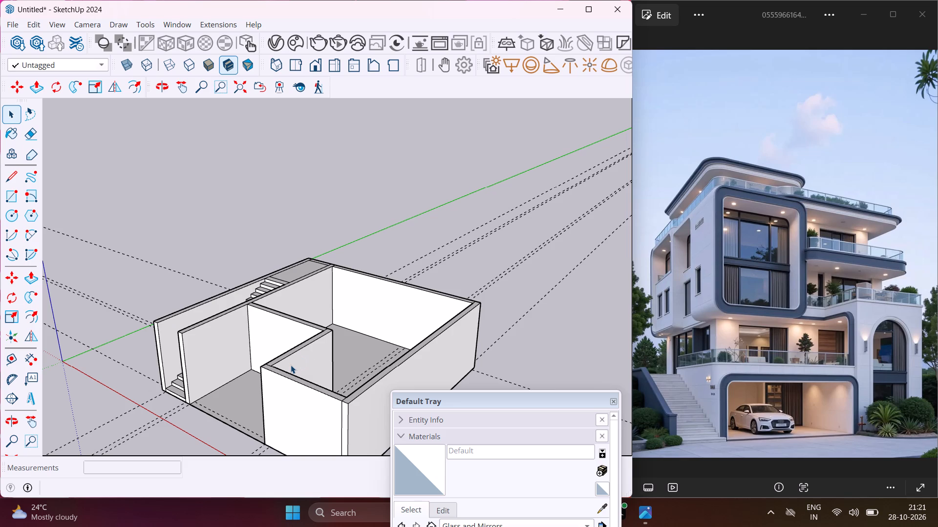
{"action": "scroll", "coordinate": [211, 379], "scroll_direction": "down", "scroll_amount": 4}
{"action": "middle_click_drag", "start_coordinate": [251, 428], "coordinate": [251, 428]}
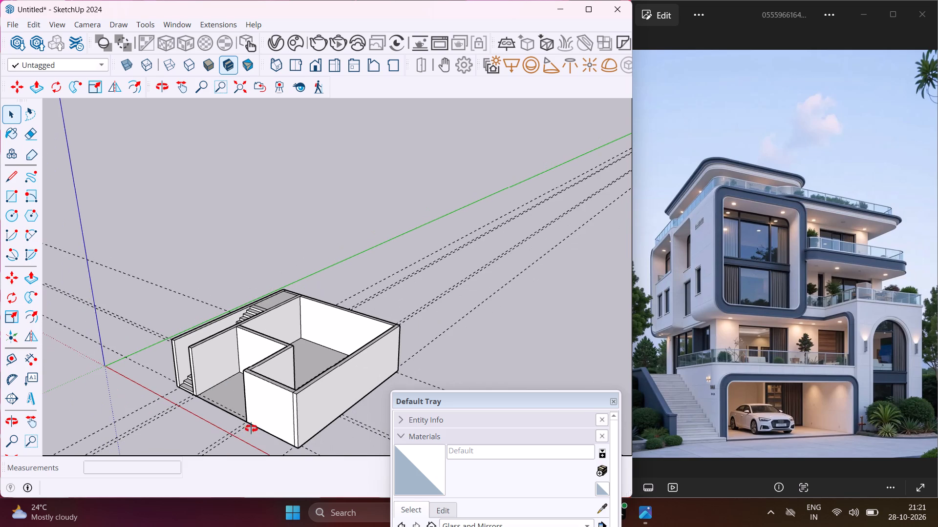
{"action": "middle_click_drag", "start_coordinate": [251, 428], "coordinate": [348, 383]}
{"action": "scroll", "coordinate": [298, 344], "scroll_direction": "down", "scroll_amount": 4}
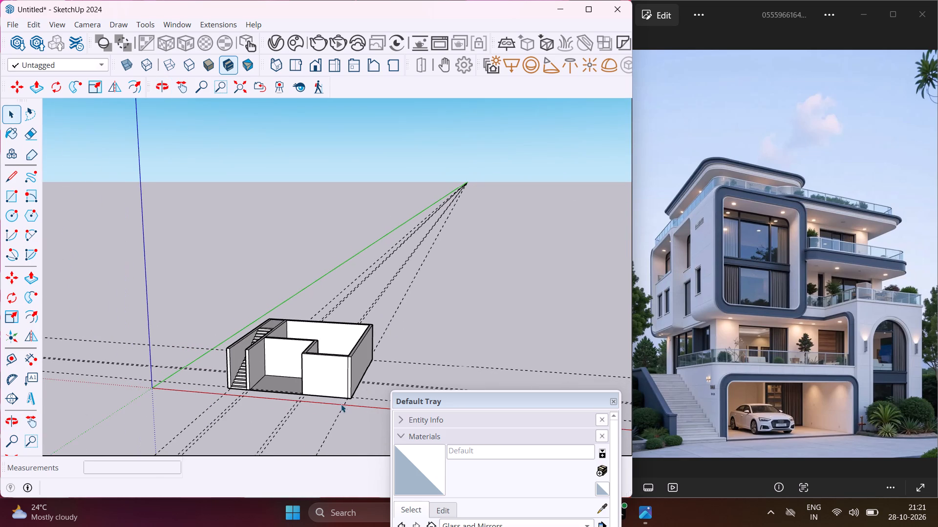
{"action": "scroll", "coordinate": [772, 387], "scroll_direction": "up", "scroll_amount": 8}
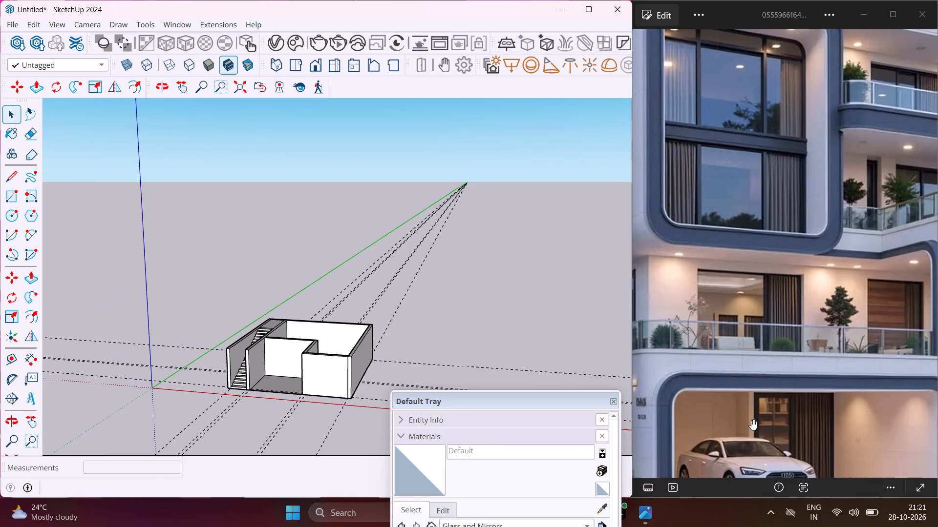
{"action": "scroll", "coordinate": [697, 411], "scroll_direction": "down", "scroll_amount": 3}
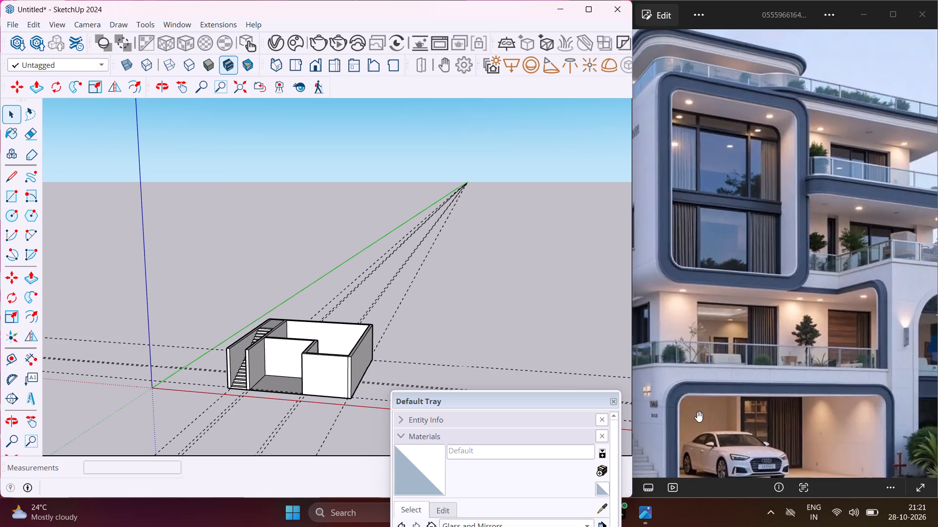
{"action": "scroll", "coordinate": [697, 411], "scroll_direction": "down", "scroll_amount": 6}
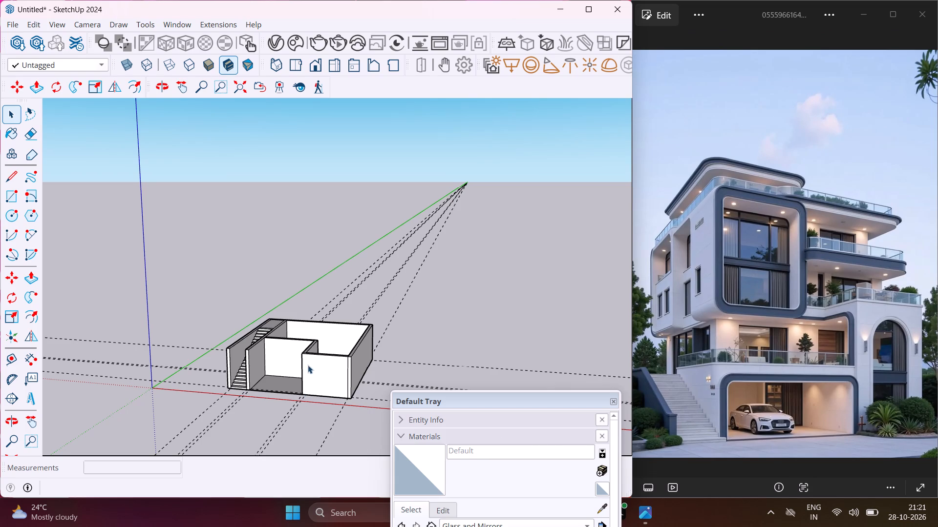
{"action": "scroll", "coordinate": [218, 355], "scroll_direction": "up", "scroll_amount": 3}
{"action": "middle_click_drag", "start_coordinate": [260, 371], "coordinate": [331, 382]}
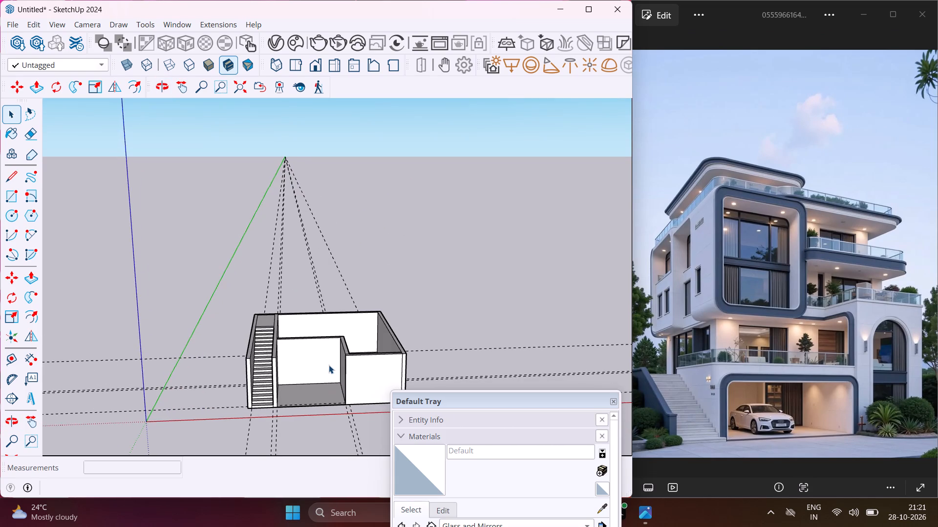
{"action": "scroll", "coordinate": [328, 360], "scroll_direction": "up", "scroll_amount": 2}
{"action": "scroll", "coordinate": [304, 347], "scroll_direction": "down", "scroll_amount": 4}
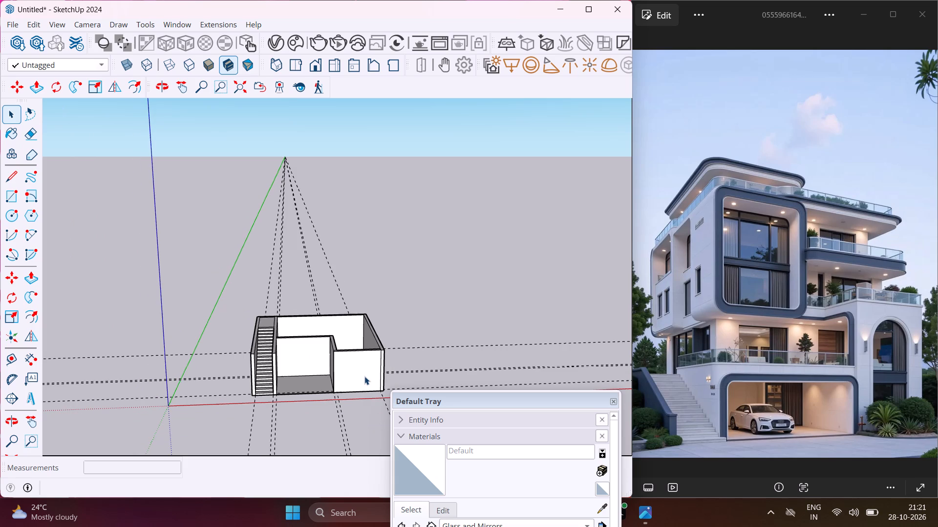
{"action": "scroll", "coordinate": [364, 376], "scroll_direction": "up", "scroll_amount": 5}
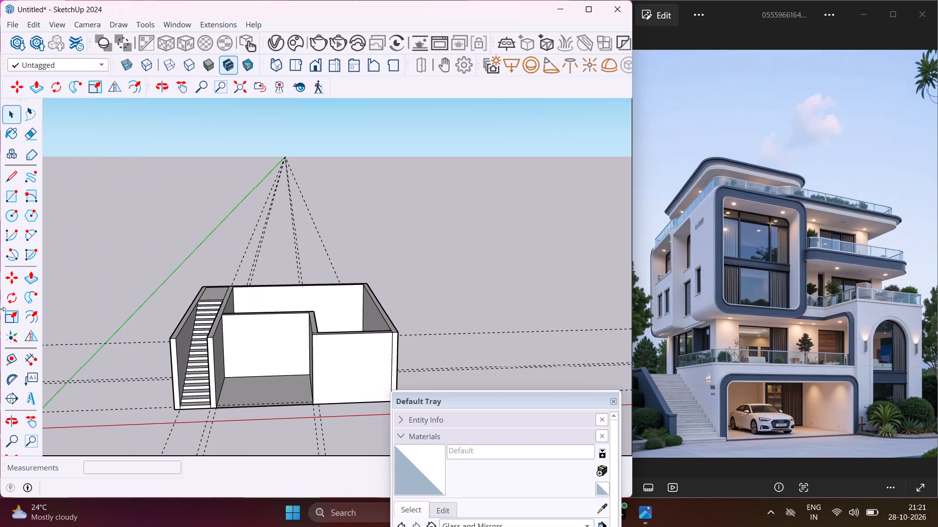
Draw a rectangle about 6' 2" wide and 10' high on the front wall face beside the recessed opening.
{"action": "left_click", "coordinate": [19, 201]}
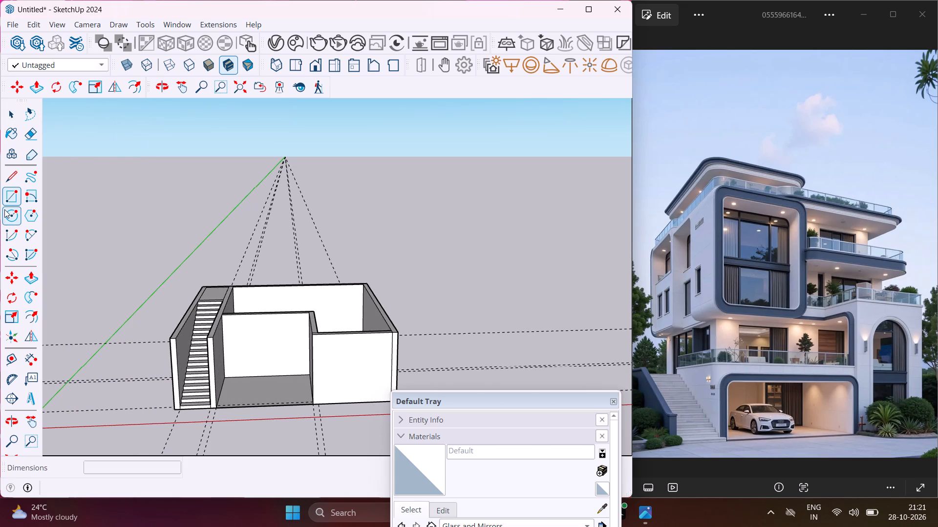
{"action": "scroll", "coordinate": [4, 209], "scroll_direction": "down", "scroll_amount": 4}
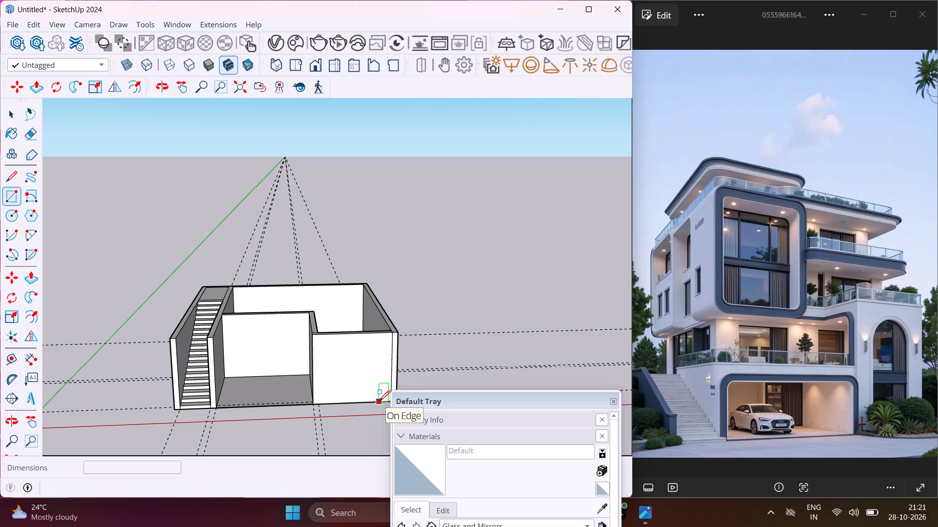
{"action": "left_click", "coordinate": [381, 402]}
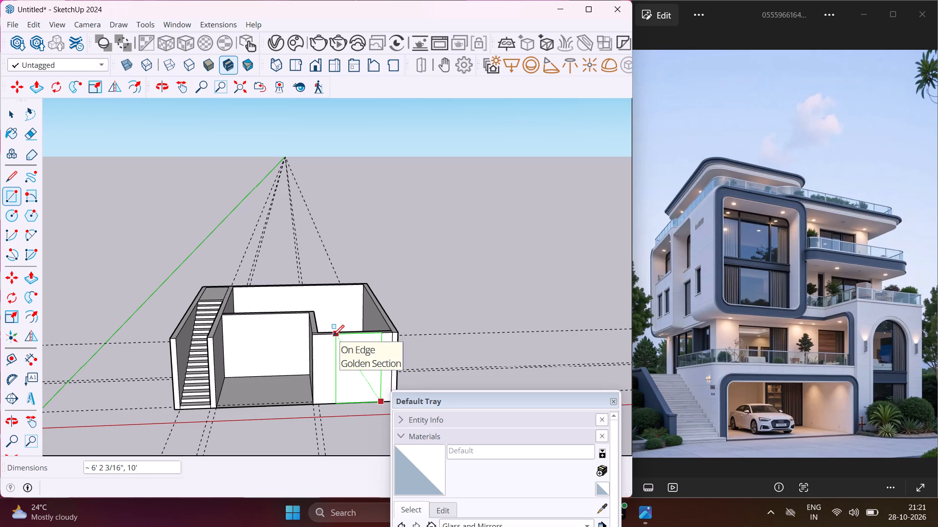
{"action": "left_click", "coordinate": [333, 336]}
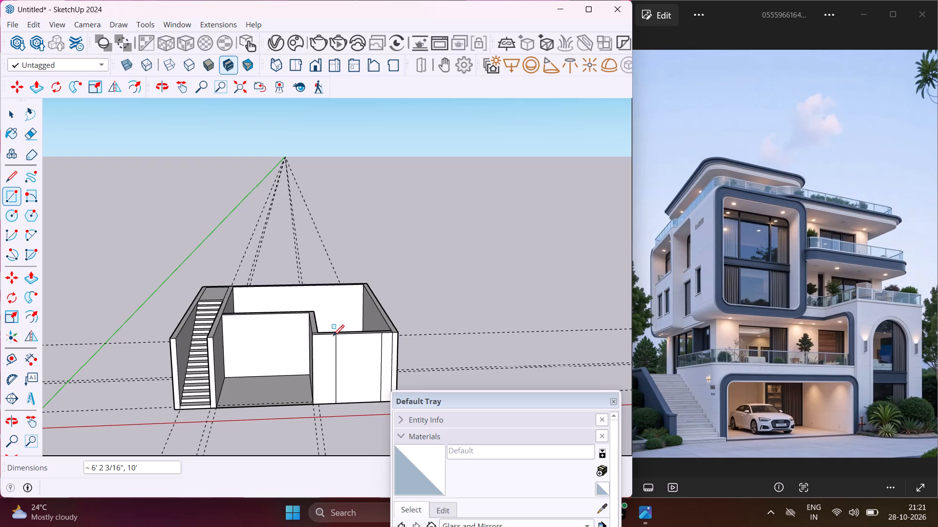
{"action": "key", "text": "Escape"}
{"action": "key", "text": "space"}
Move the vertical edge on the front wall 1' along the red axis toward the recessed garage opening.
{"action": "scroll", "coordinate": [335, 338], "scroll_direction": "up", "scroll_amount": 5}
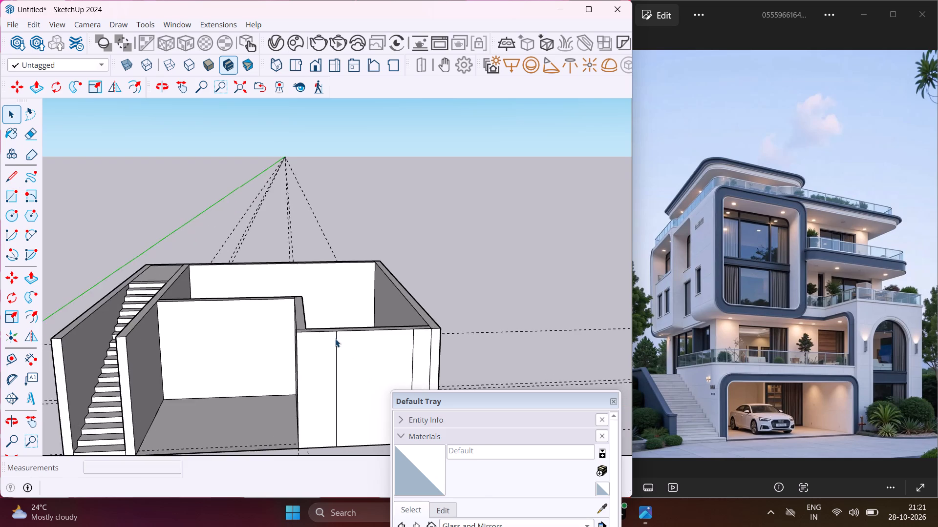
{"action": "scroll", "coordinate": [335, 339], "scroll_direction": "up", "scroll_amount": 3}
{"action": "left_click", "coordinate": [338, 345]}
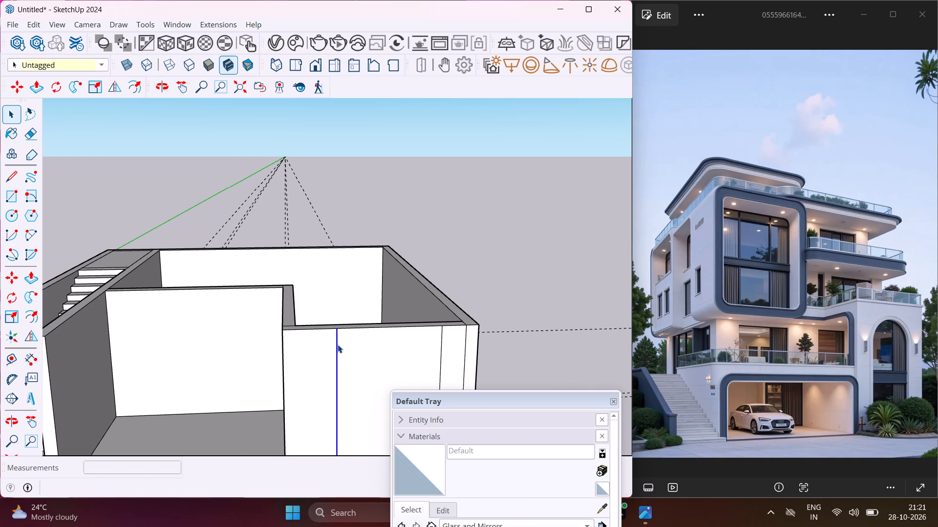
{"action": "key", "text": "m"}
{"action": "left_click", "coordinate": [337, 329]}
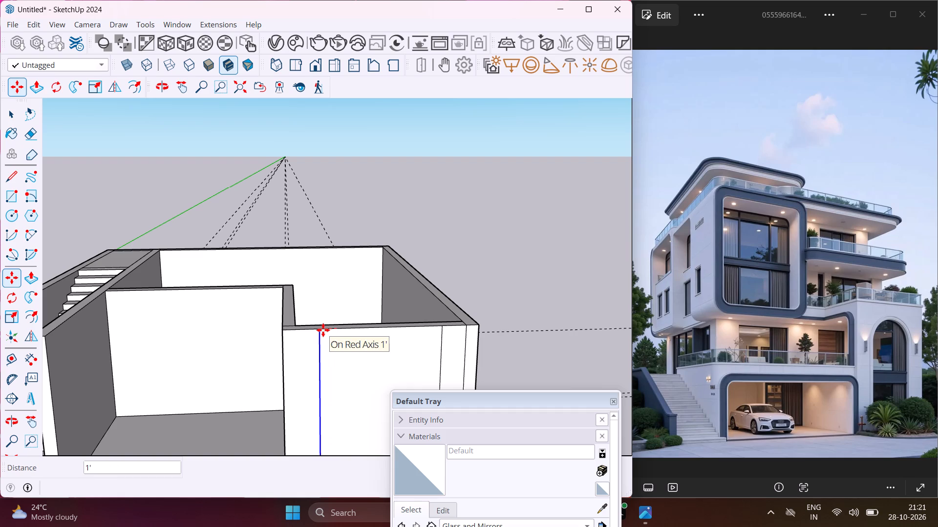
{"action": "left_click", "coordinate": [323, 330]}
{"action": "key", "text": "Escape"}
{"action": "key", "text": "space"}
{"action": "scroll", "coordinate": [244, 292], "scroll_direction": "down", "scroll_amount": 6}
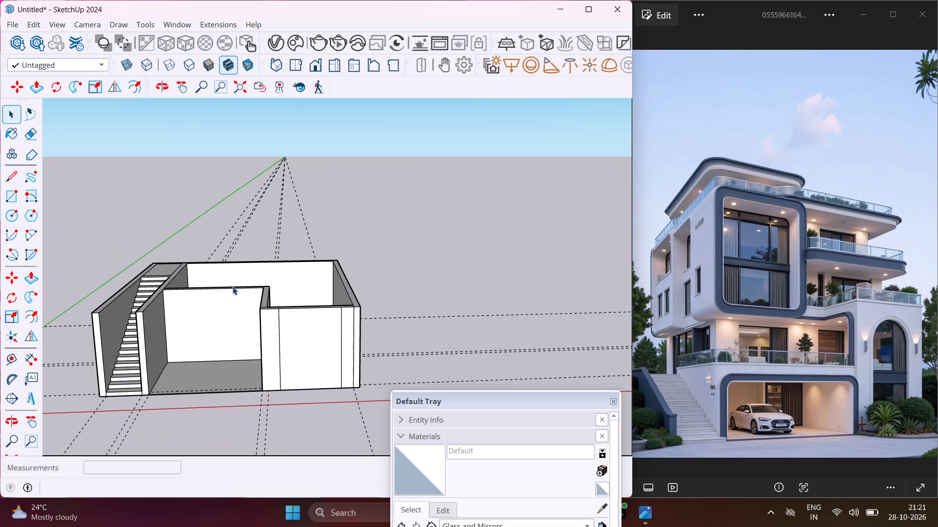
Push/Pull the widened rectangle on the front wall 9" inward through the wall thickness.
{"action": "left_click", "coordinate": [298, 333]}
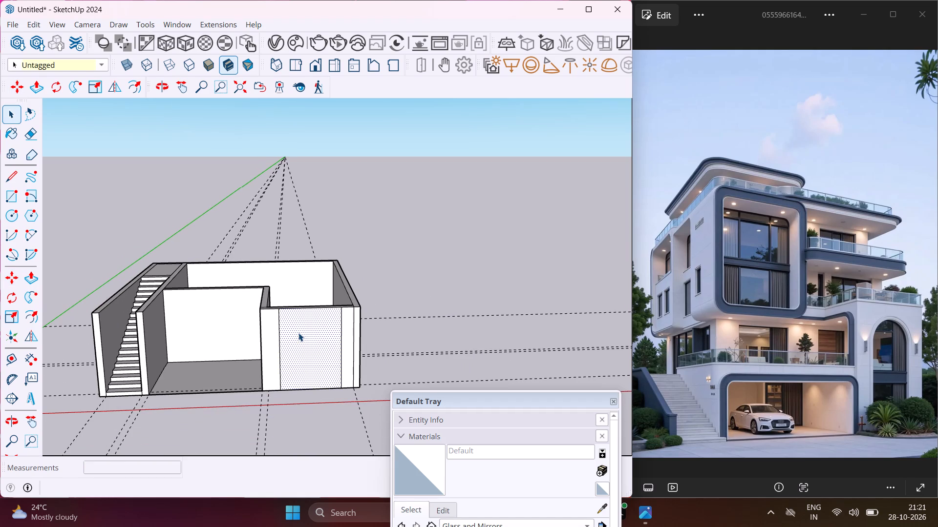
{"action": "key", "text": "p"}
{"action": "left_click", "coordinate": [298, 333]}
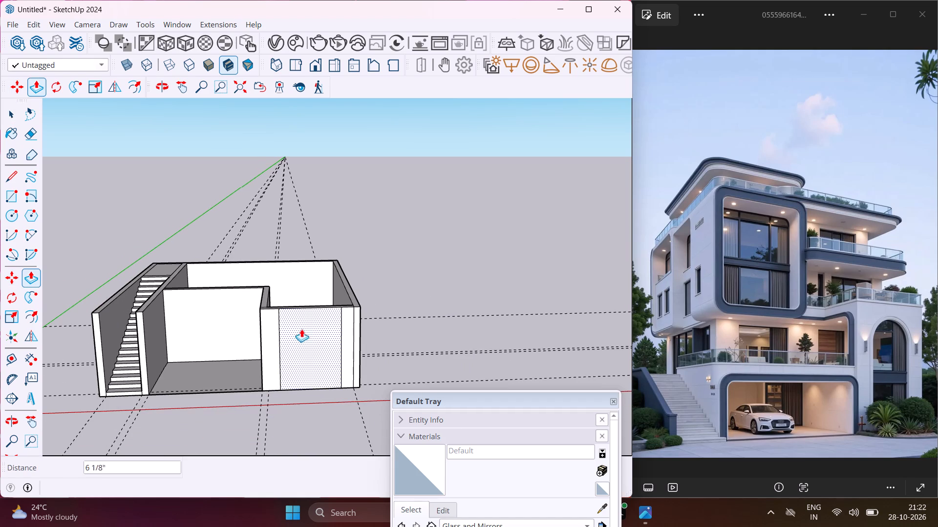
{"action": "left_click", "coordinate": [304, 309]}
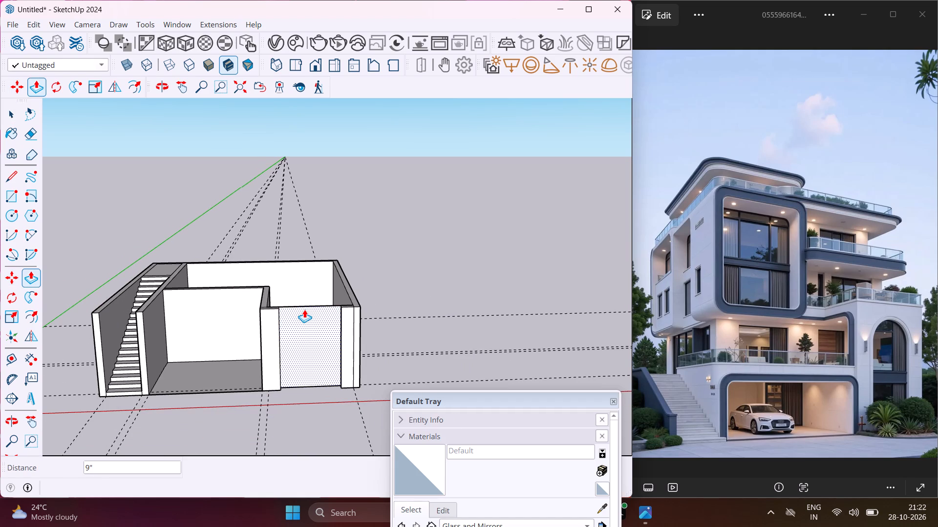
{"action": "key", "text": "Escape"}
{"action": "key", "text": "space"}
Erase the top edge of the leftover face in the front wall opening to clear the opening.
{"action": "middle_click_drag", "start_coordinate": [304, 309], "coordinate": [347, 366]}
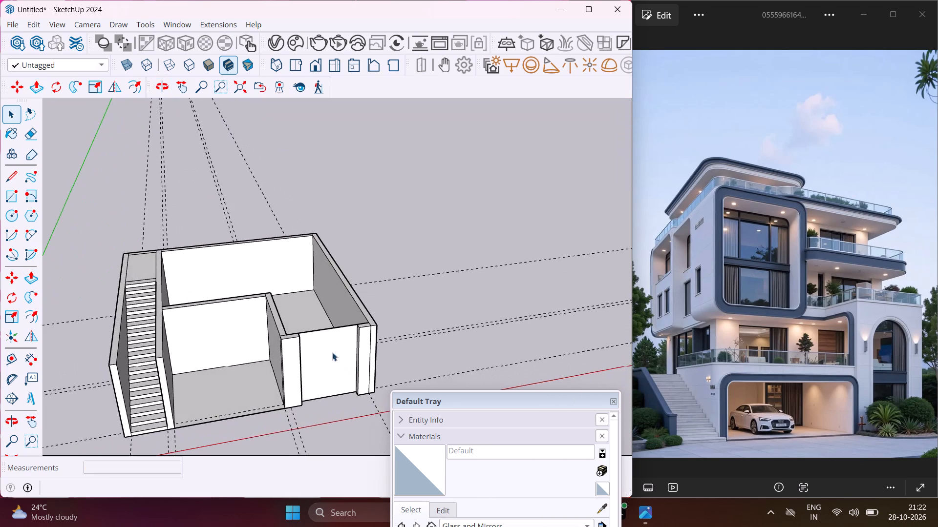
{"action": "scroll", "coordinate": [325, 342], "scroll_direction": "up", "scroll_amount": 12}
{"action": "middle_click_drag", "start_coordinate": [320, 333], "coordinate": [358, 393]}
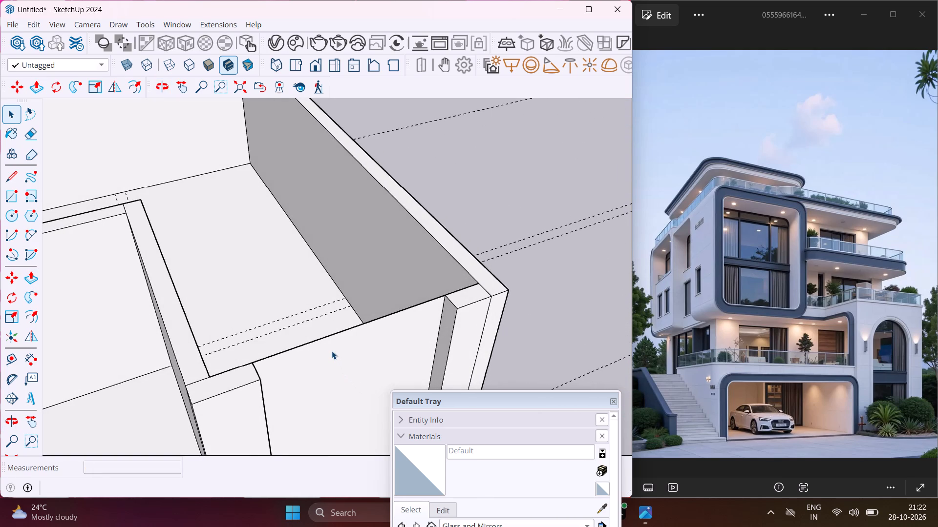
{"action": "key", "text": "e"}
{"action": "left_click", "coordinate": [335, 334]}
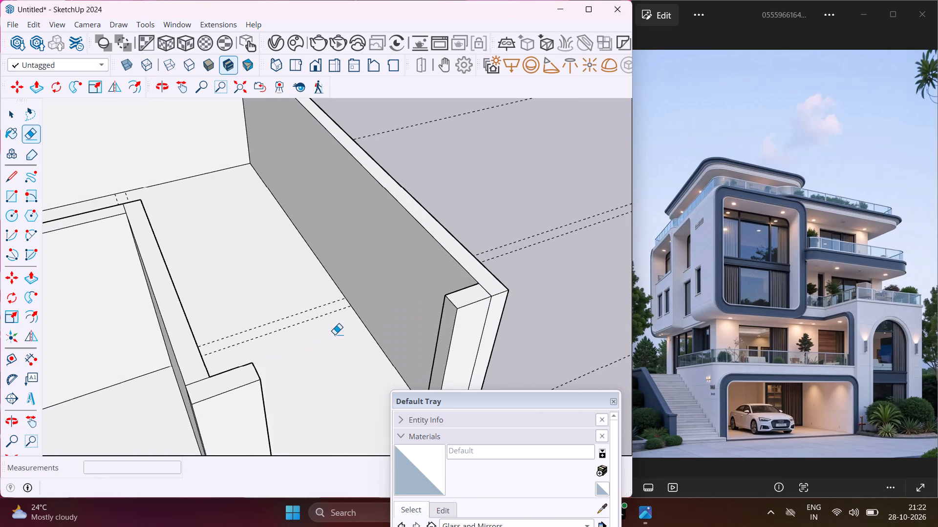
{"action": "key", "text": "Escape"}
{"action": "key", "text": "space"}
Draw a rectangle about 5' 1" wide and 10' high on the garage's back wall, starting from its inner corner.
{"action": "scroll", "coordinate": [317, 340], "scroll_direction": "down", "scroll_amount": 4}
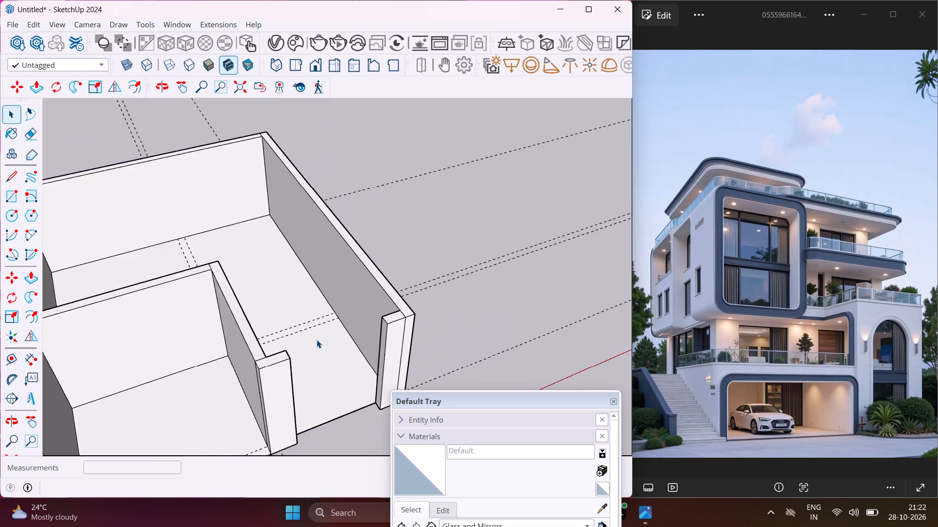
{"action": "scroll", "coordinate": [317, 340], "scroll_direction": "down", "scroll_amount": 6}
{"action": "scroll", "coordinate": [206, 302], "scroll_direction": "up", "scroll_amount": 7}
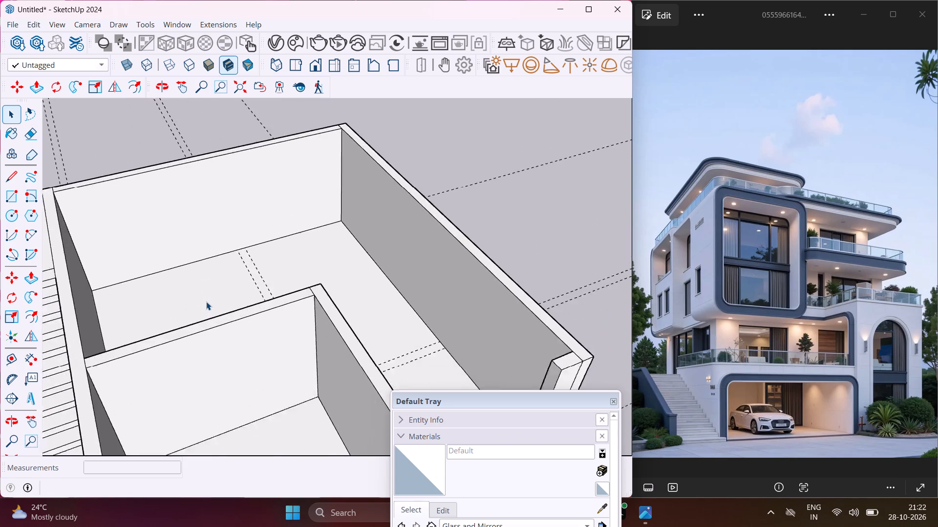
{"action": "scroll", "coordinate": [206, 302], "scroll_direction": "up", "scroll_amount": 2}
{"action": "middle_click_drag", "start_coordinate": [206, 302], "coordinate": [192, 248]}
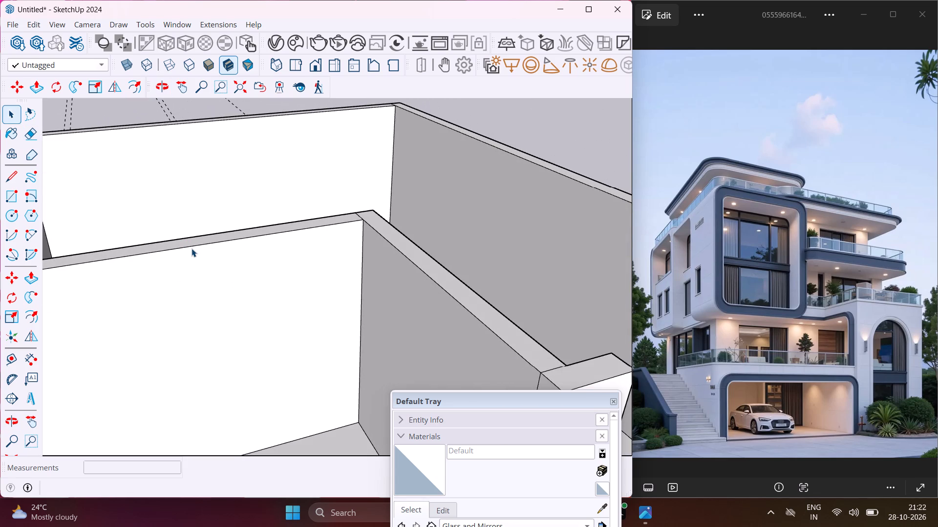
{"action": "scroll", "coordinate": [215, 260], "scroll_direction": "down", "scroll_amount": 4}
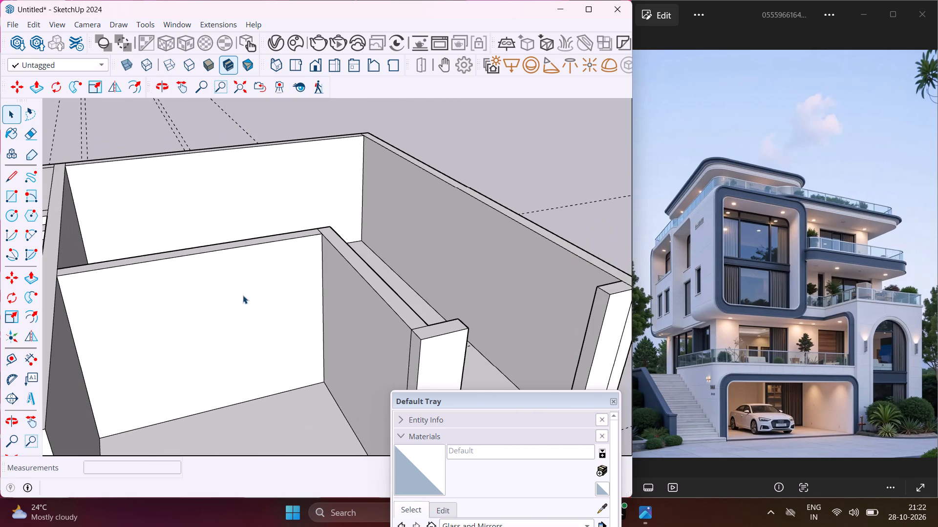
{"action": "middle_click_drag", "start_coordinate": [238, 310], "coordinate": [238, 278]}
{"action": "scroll", "coordinate": [238, 278], "scroll_direction": "up", "scroll_amount": 1}
{"action": "scroll", "coordinate": [236, 277], "scroll_direction": "down", "scroll_amount": 2}
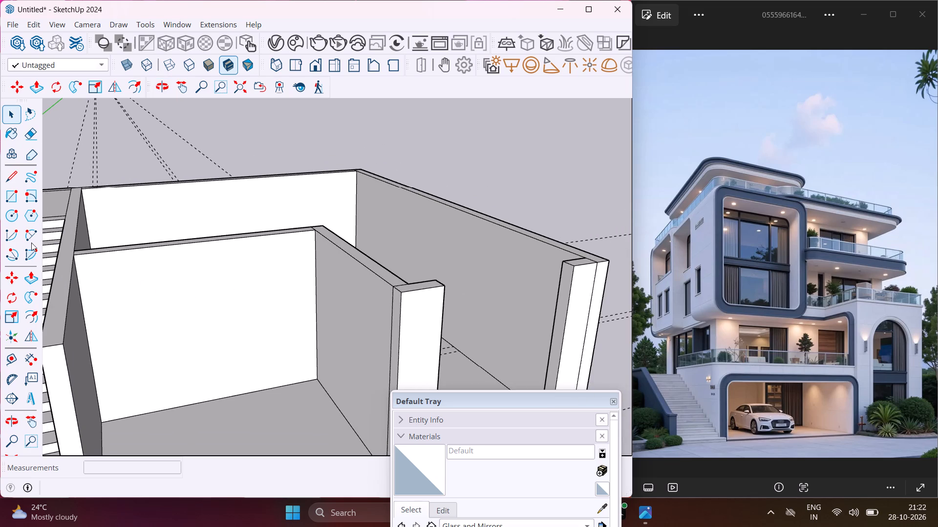
{"action": "left_click", "coordinate": [6, 194]}
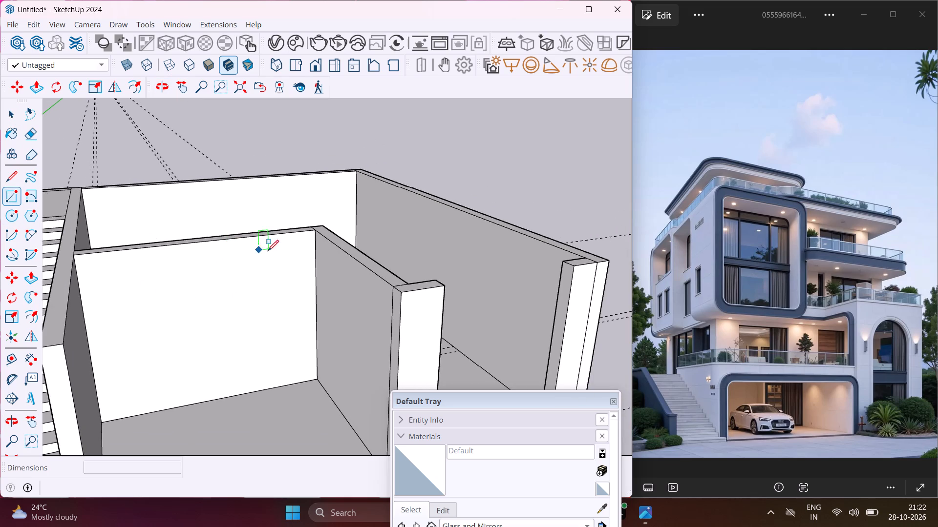
{"action": "left_click", "coordinate": [315, 233]}
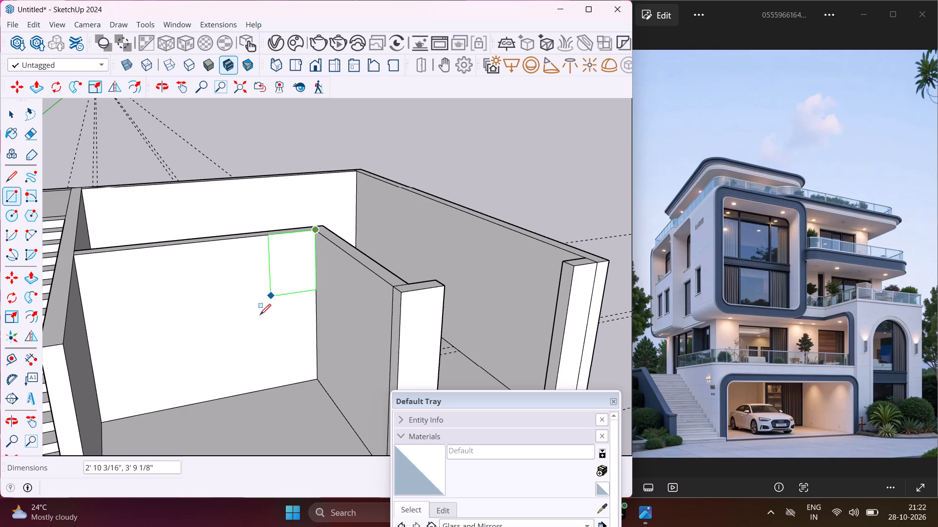
{"action": "left_click", "coordinate": [239, 395]}
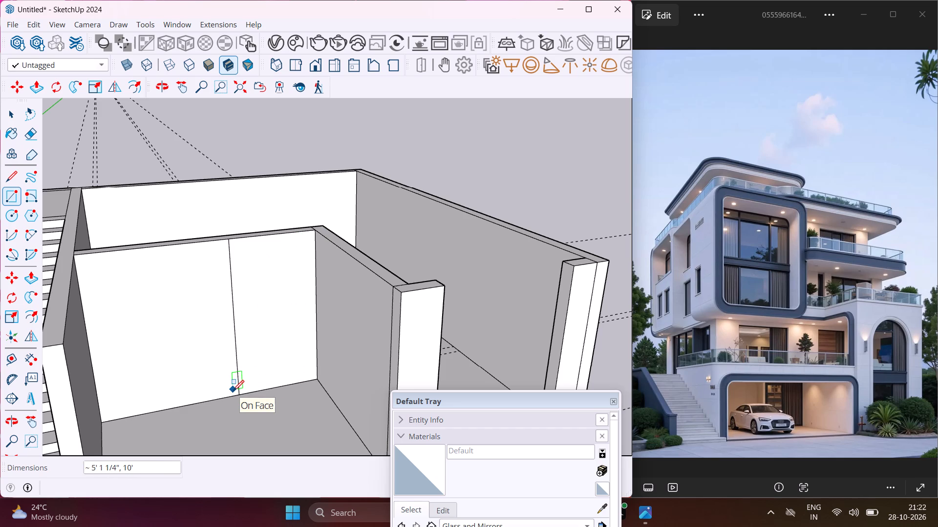
{"action": "key", "text": "Escape"}
{"action": "key", "text": "space"}
Push/Pull the new rectangle on the garage's back wall 9" through the wall to cut a doorway.
{"action": "left_click", "coordinate": [256, 307]}
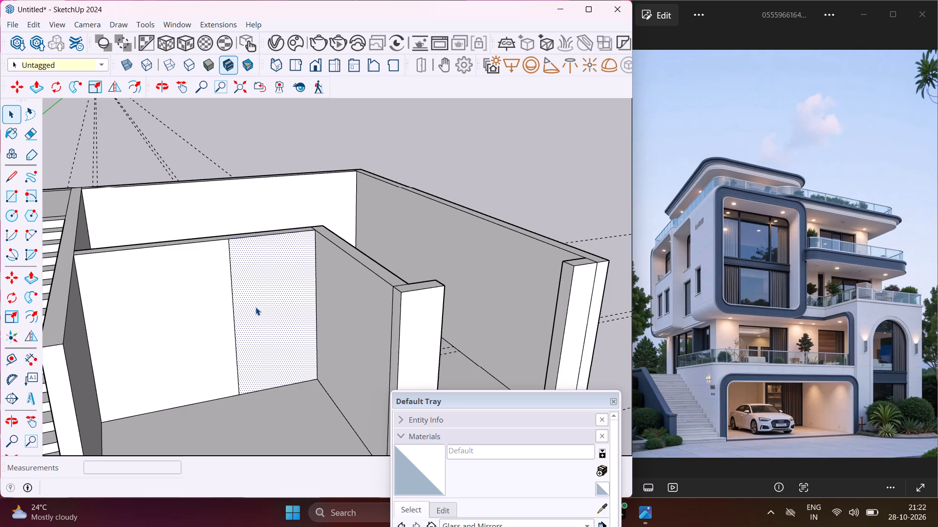
{"action": "key", "text": "p"}
{"action": "left_click", "coordinate": [256, 307]}
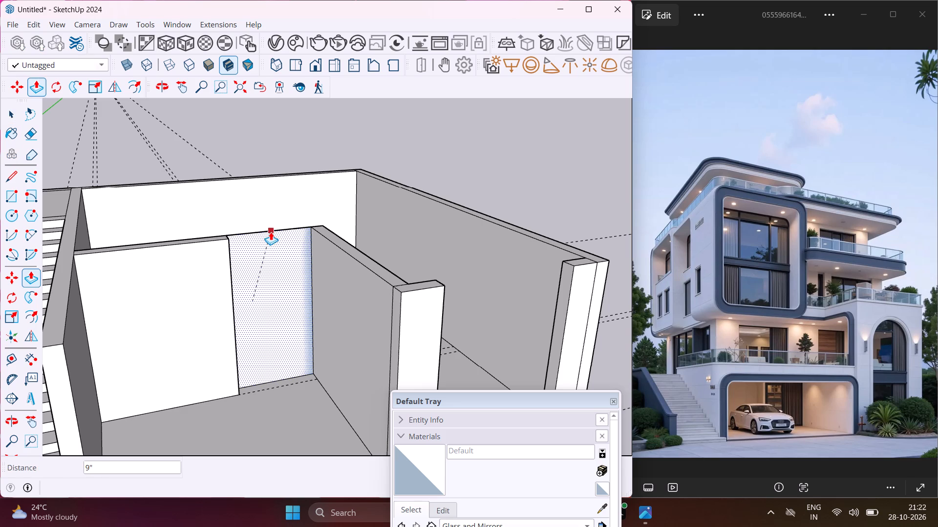
{"action": "left_click", "coordinate": [271, 232]}
{"action": "key", "text": "Escape"}
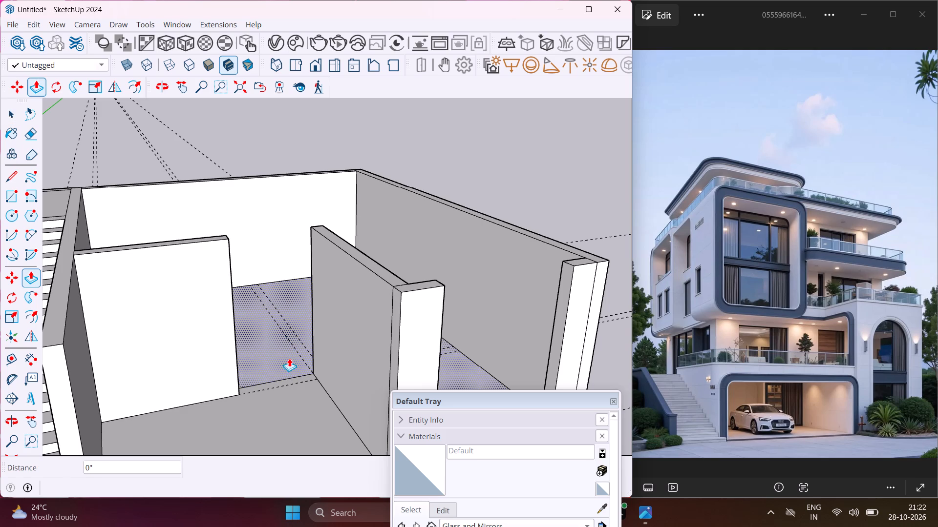
{"action": "key", "text": "space"}
Draw a rectangle about 5' 1" wide and 10' high across the back wall doorway, from its top corner to the opposite base corner.
{"action": "scroll", "coordinate": [277, 374], "scroll_direction": "down", "scroll_amount": 4}
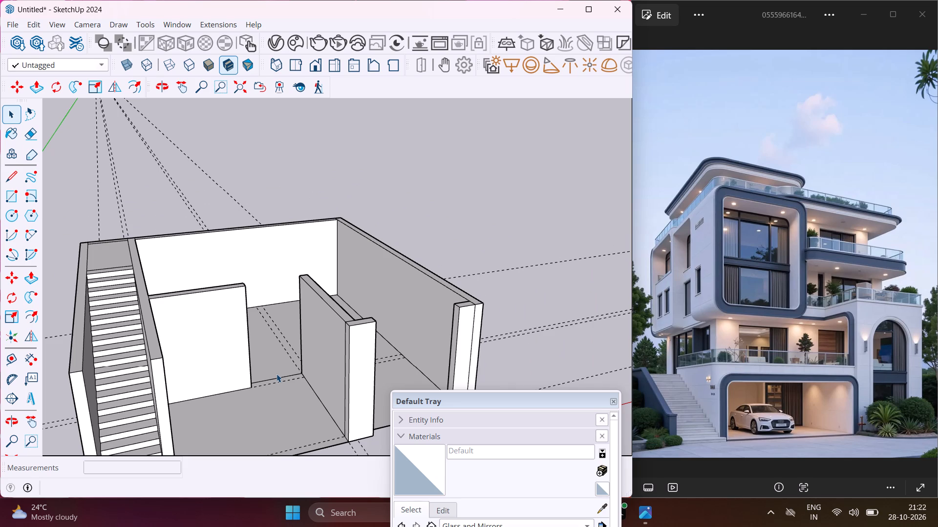
{"action": "scroll", "coordinate": [277, 374], "scroll_direction": "up", "scroll_amount": 2}
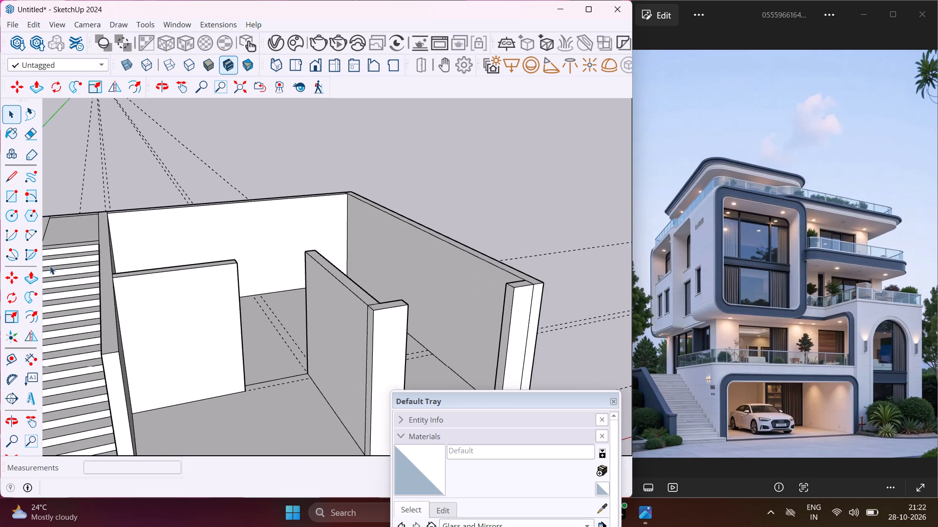
{"action": "left_click", "coordinate": [11, 201]}
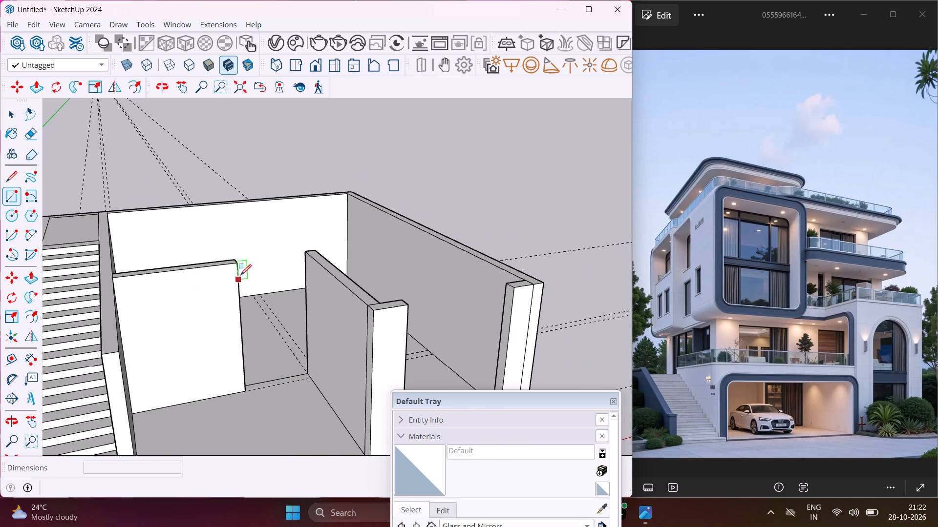
{"action": "left_click", "coordinate": [239, 263]}
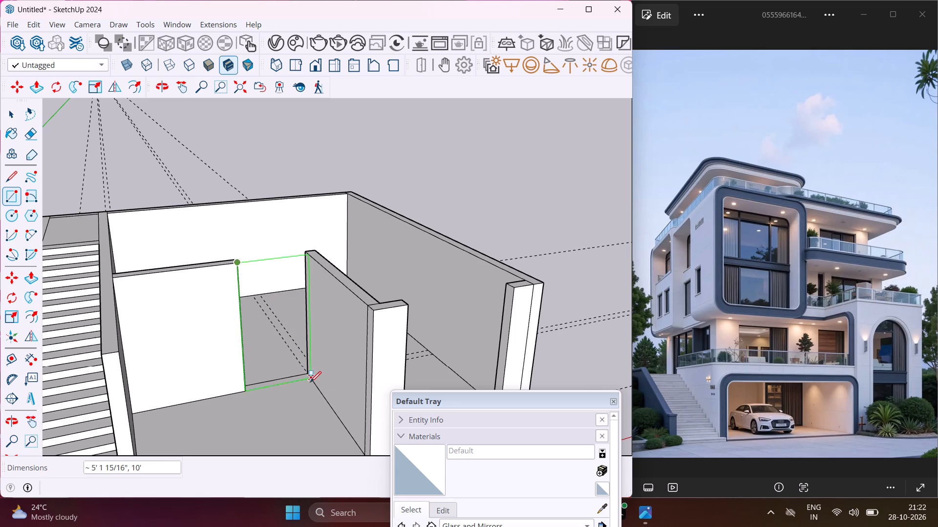
{"action": "scroll", "coordinate": [306, 380], "scroll_direction": "up", "scroll_amount": 3}
{"action": "middle_click_drag", "start_coordinate": [306, 380], "coordinate": [354, 392]}
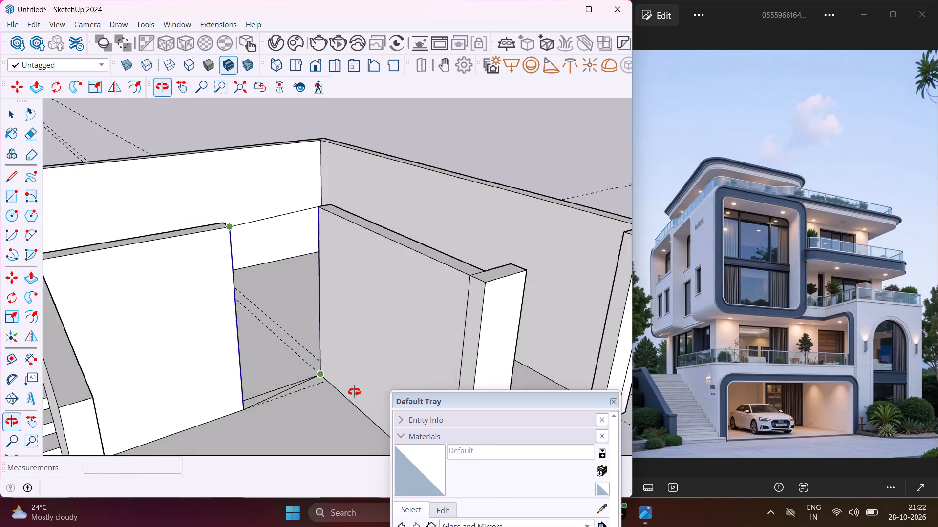
{"action": "middle_click_drag", "start_coordinate": [354, 392], "coordinate": [356, 392]}
{"action": "scroll", "coordinate": [356, 392], "scroll_direction": "up", "scroll_amount": 5}
{"action": "left_click", "coordinate": [322, 381]}
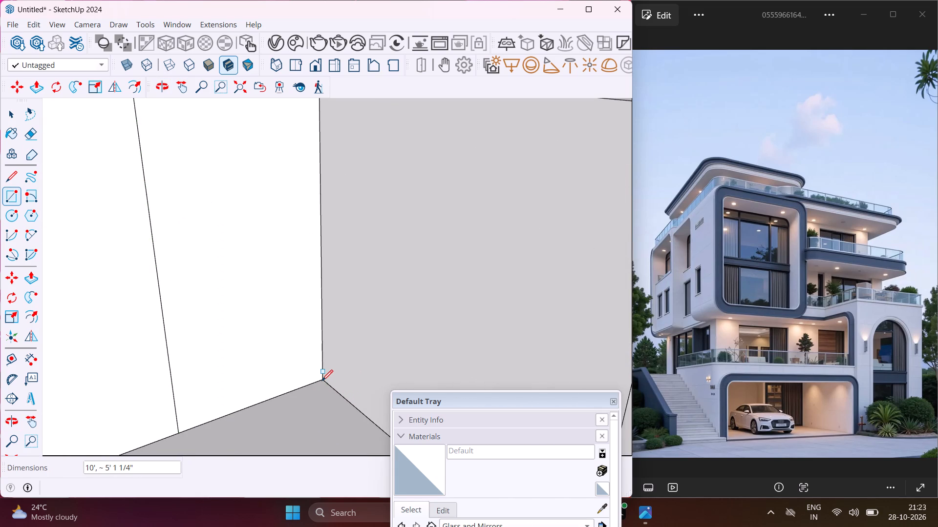
{"action": "key", "text": "Escape"}
{"action": "key", "text": "space"}
Copy the doorway's panel face to the empty ground outside the house, about 29' 9" away.
{"action": "left_click", "coordinate": [288, 368]}
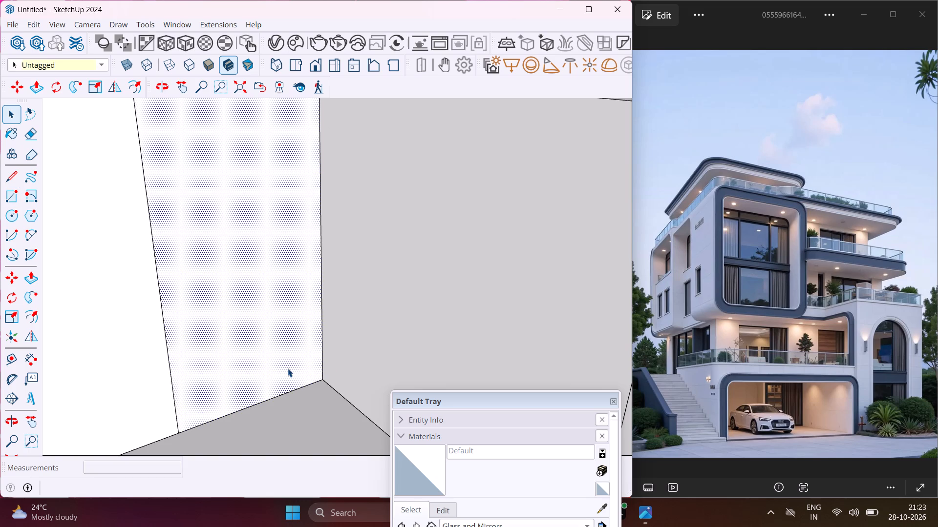
{"action": "key", "text": "m"}
{"action": "left_click", "coordinate": [288, 368]}
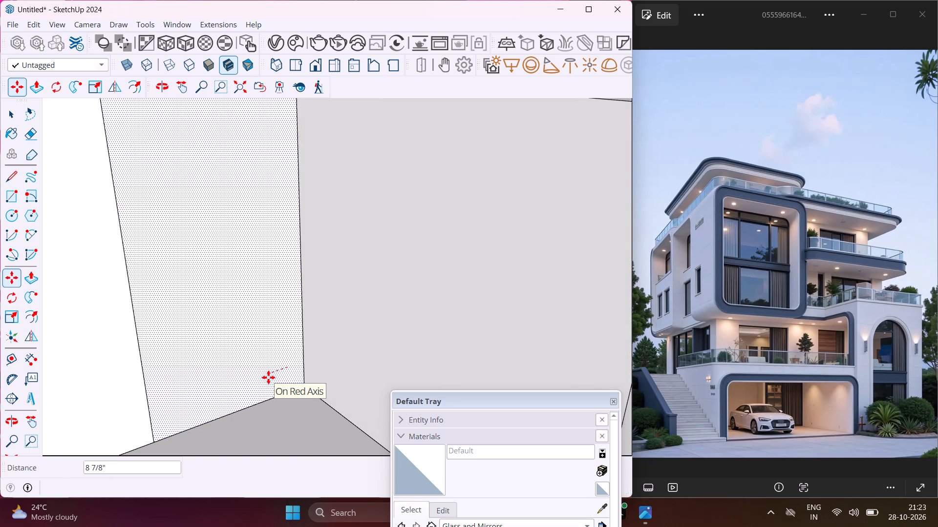
{"action": "scroll", "coordinate": [268, 377], "scroll_direction": "down", "scroll_amount": 10}
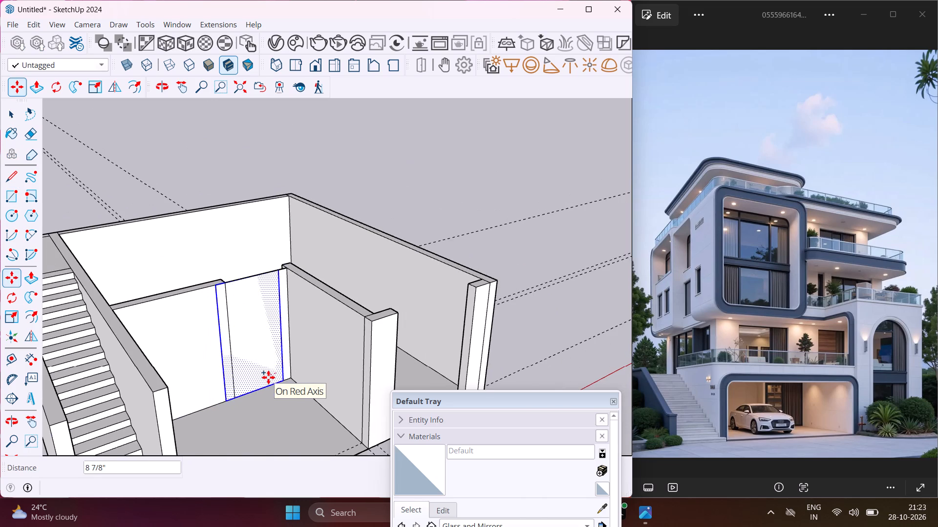
{"action": "scroll", "coordinate": [268, 377], "scroll_direction": "down", "scroll_amount": 4}
{"action": "left_click", "coordinate": [454, 318]}
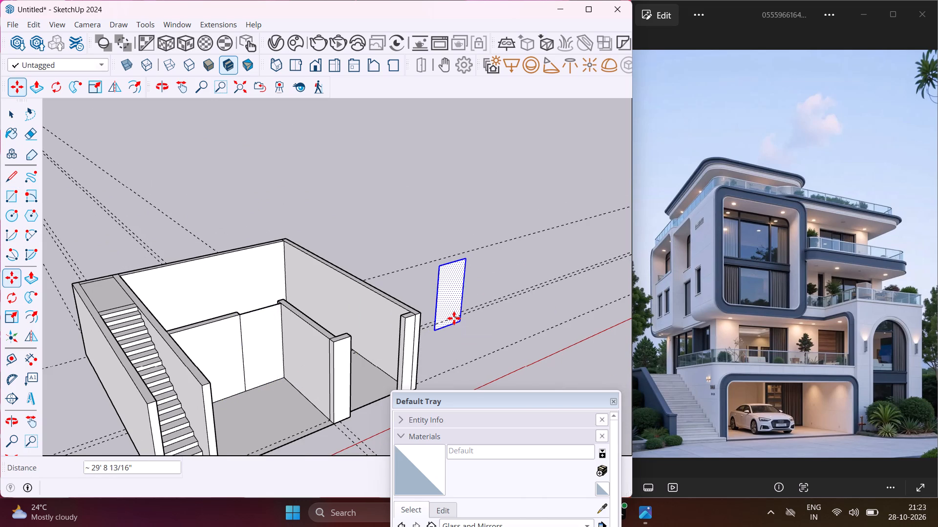
{"action": "key", "text": "Escape"}
{"action": "key", "text": "space"}
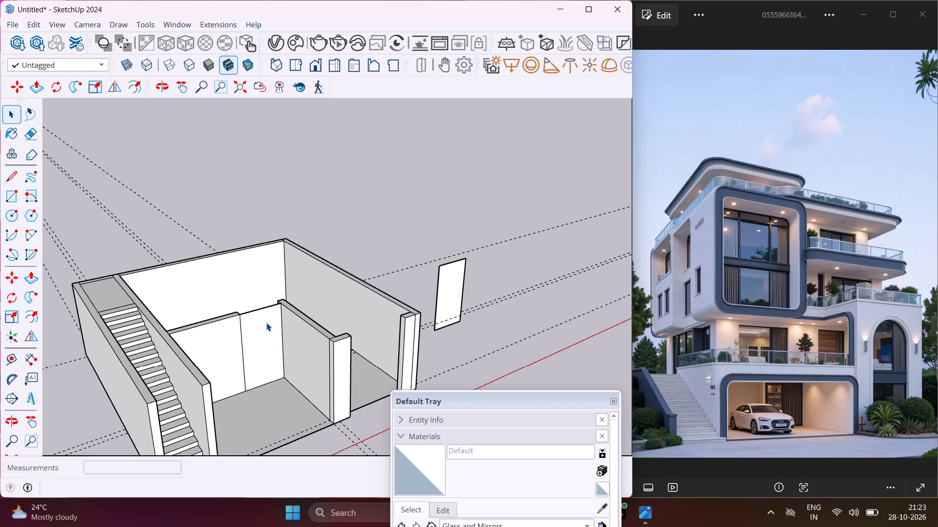
Erase the top edge of the original panel in the garage's back wall doorway to clear the opening.
{"action": "key", "text": "e"}
{"action": "scroll", "coordinate": [266, 309], "scroll_direction": "up", "scroll_amount": 3}
{"action": "left_click", "coordinate": [266, 308]}
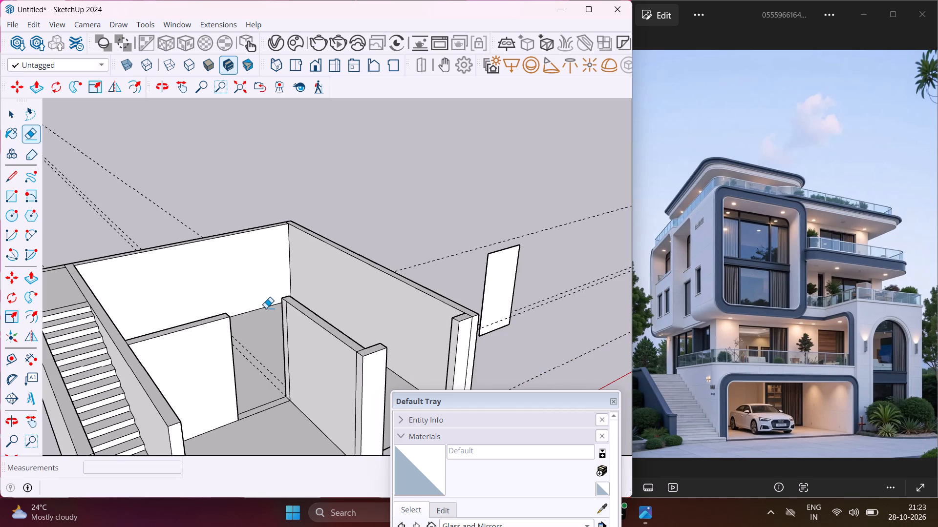
{"action": "scroll", "coordinate": [263, 308], "scroll_direction": "up", "scroll_amount": 5}
{"action": "key", "text": "Escape"}
{"action": "key", "text": "space"}
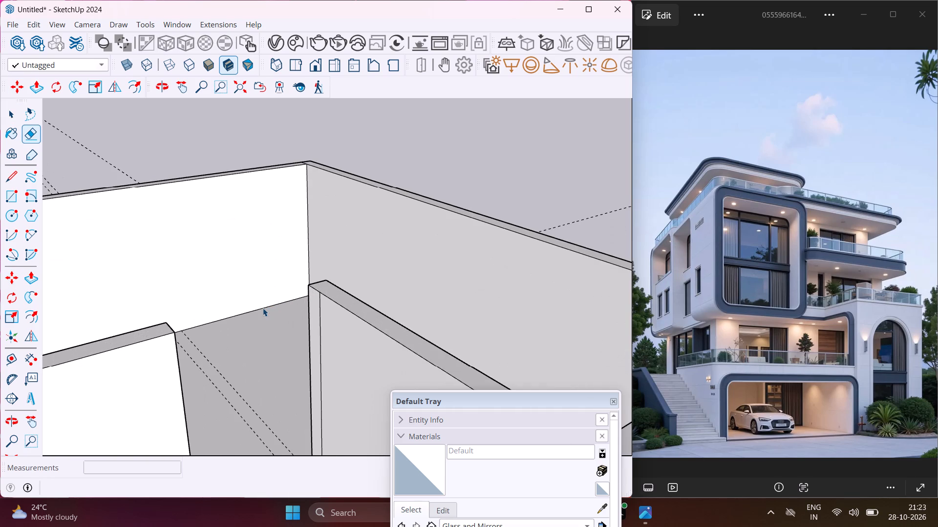
{"action": "scroll", "coordinate": [263, 308], "scroll_direction": "down", "scroll_amount": 9}
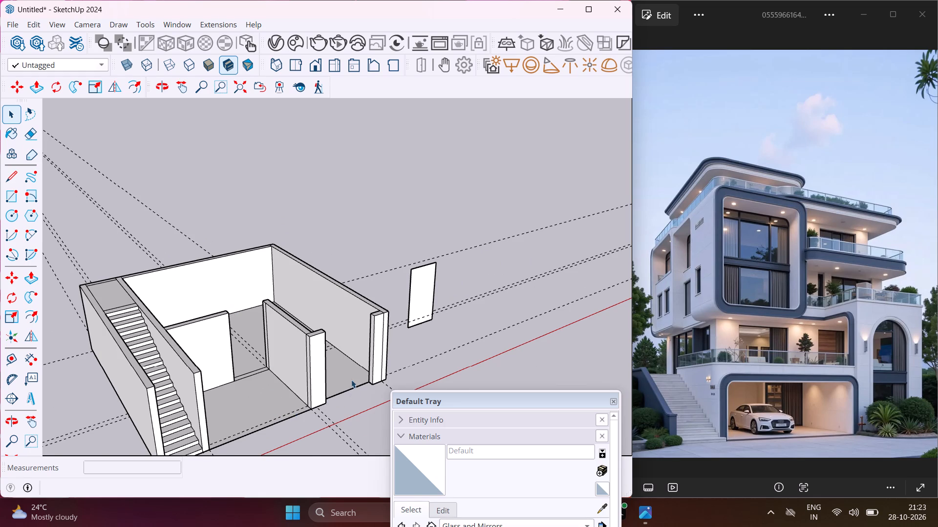
Push/Pull the copied door panel outside the house to a thickness of about 1 7/8".
{"action": "scroll", "coordinate": [350, 378], "scroll_direction": "up", "scroll_amount": 4}
{"action": "middle_click_drag", "start_coordinate": [343, 361], "coordinate": [242, 343]}
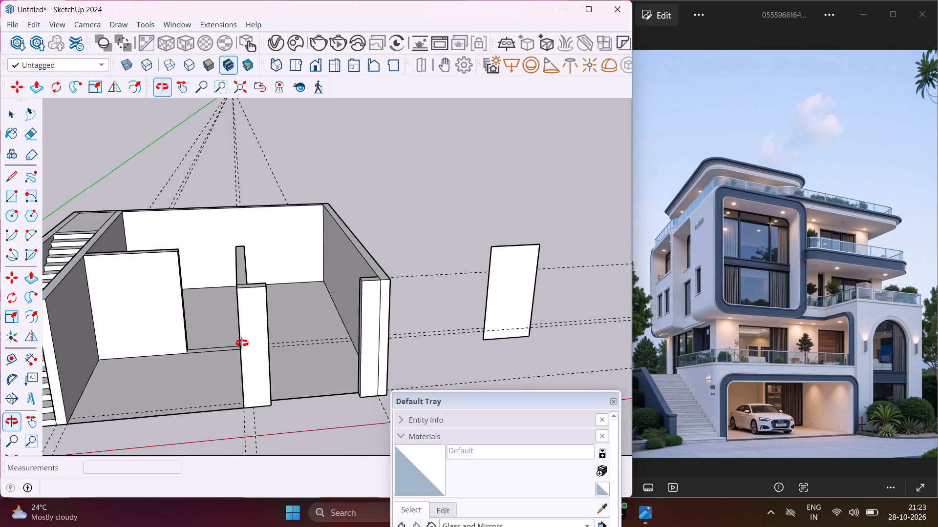
{"action": "middle_click_drag", "start_coordinate": [242, 343], "coordinate": [239, 343]}
{"action": "scroll", "coordinate": [253, 324], "scroll_direction": "down", "scroll_amount": 5}
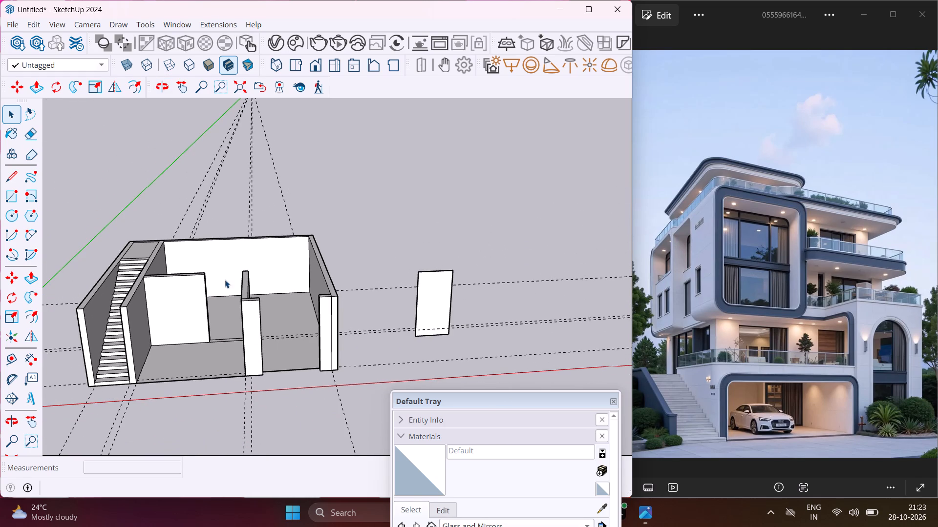
{"action": "scroll", "coordinate": [387, 245], "scroll_direction": "up", "scroll_amount": 3}
{"action": "scroll", "coordinate": [421, 306], "scroll_direction": "up", "scroll_amount": 4}
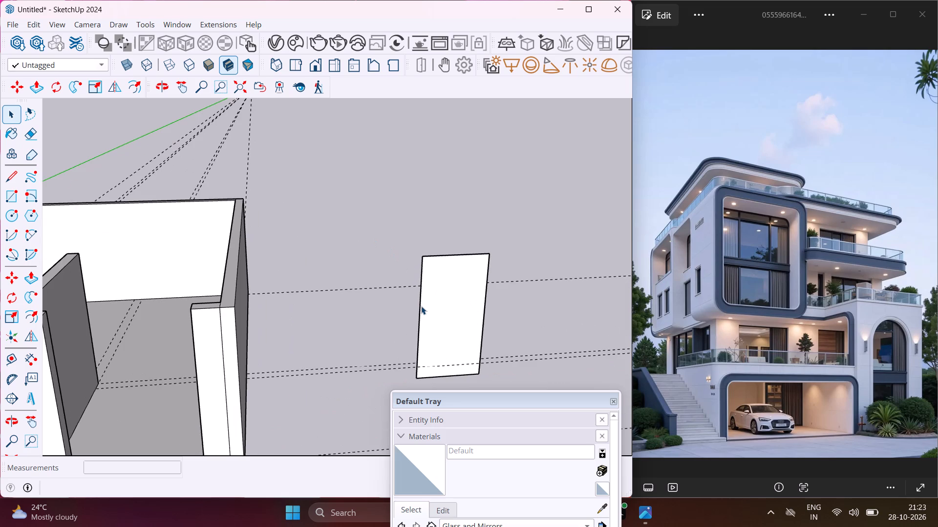
{"action": "middle_click_drag", "start_coordinate": [437, 313], "coordinate": [399, 303]}
{"action": "scroll", "coordinate": [452, 325], "scroll_direction": "up", "scroll_amount": 4}
{"action": "left_click", "coordinate": [453, 325]}
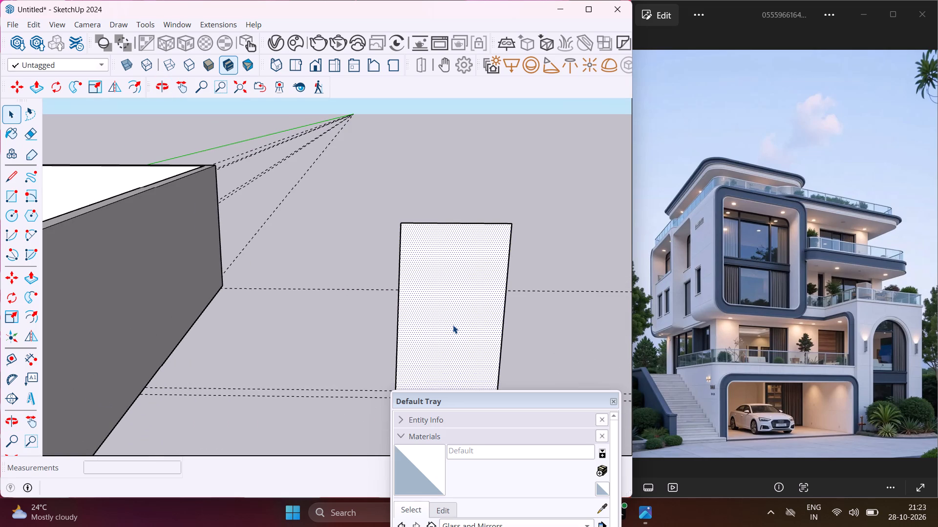
{"action": "scroll", "coordinate": [415, 254], "scroll_direction": "down", "scroll_amount": 6}
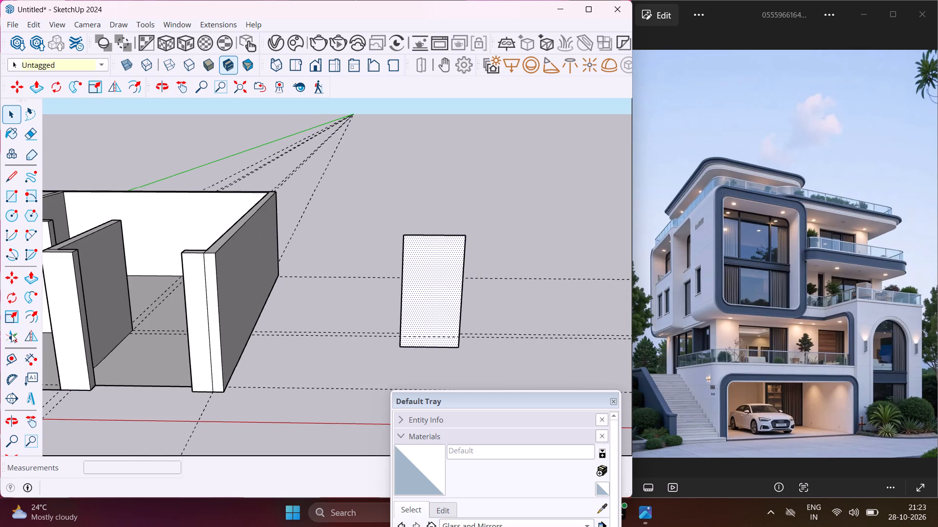
{"action": "left_click", "coordinate": [26, 286]}
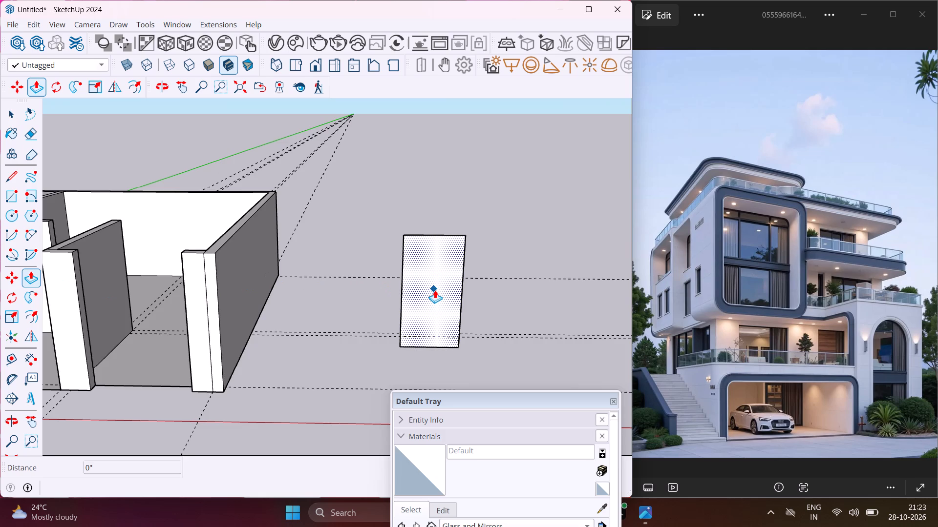
{"action": "scroll", "coordinate": [434, 289], "scroll_direction": "up", "scroll_amount": 4}
{"action": "left_click", "coordinate": [434, 289]}
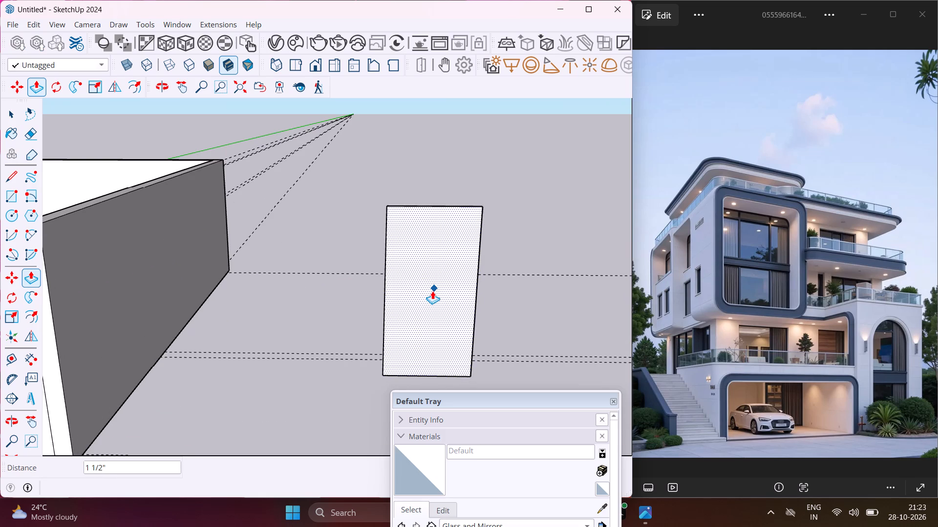
{"action": "middle_click_drag", "start_coordinate": [432, 291], "coordinate": [161, 297]}
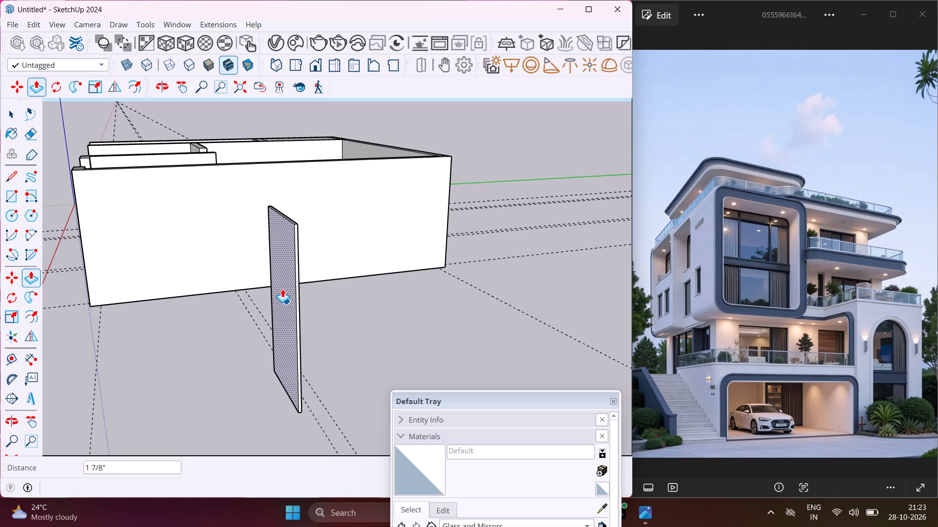
{"action": "left_click", "coordinate": [282, 289]}
{"action": "key", "text": "Escape"}
{"action": "key", "text": "space"}
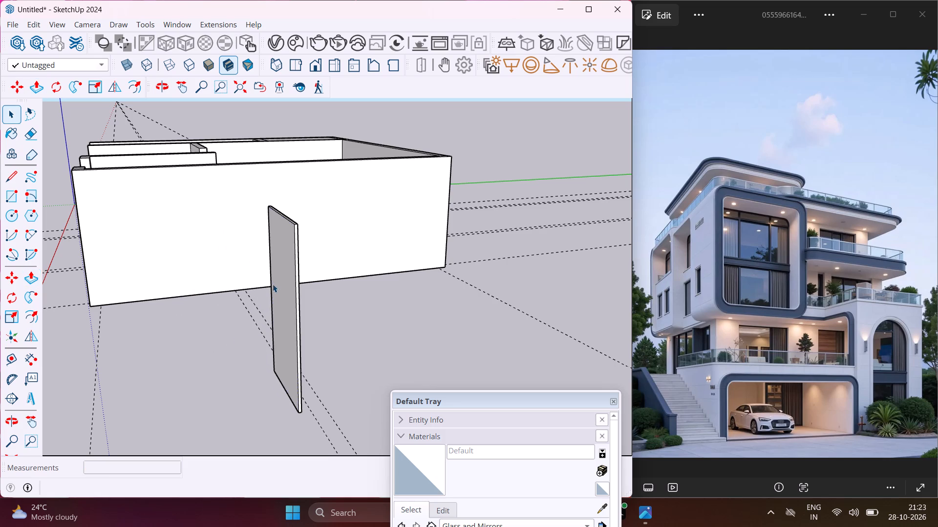
Offset the outline of the door panel's front face inward by about 3 7/16" to form a frame border.
{"action": "middle_click_drag", "start_coordinate": [274, 283], "coordinate": [476, 281]}
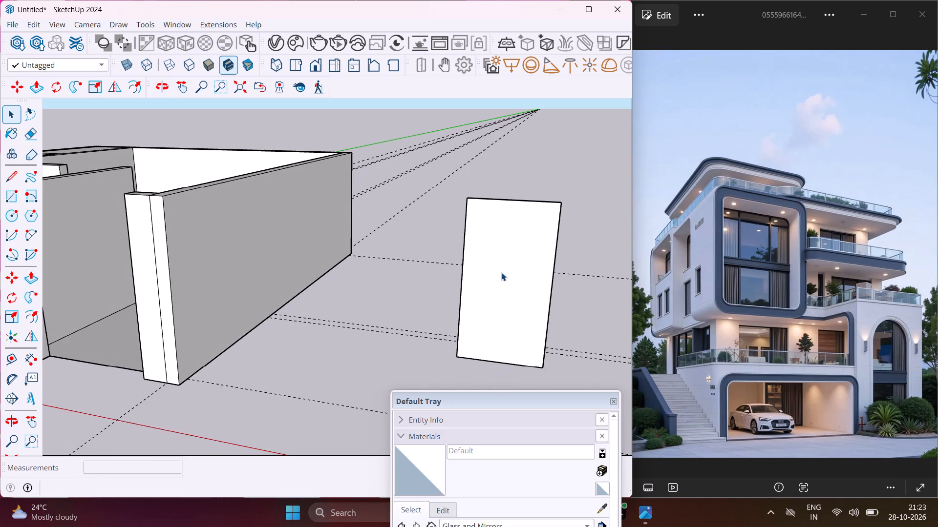
{"action": "left_click", "coordinate": [501, 272]}
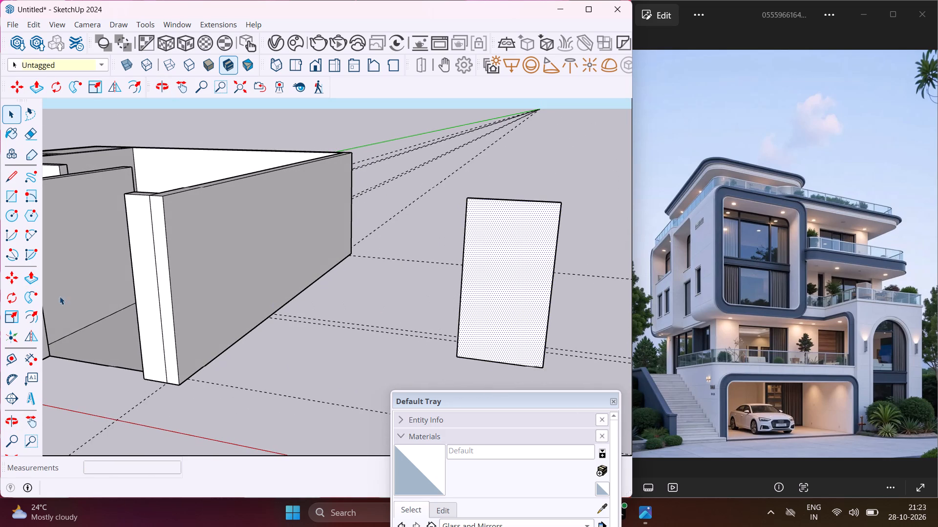
{"action": "left_click", "coordinate": [32, 322]}
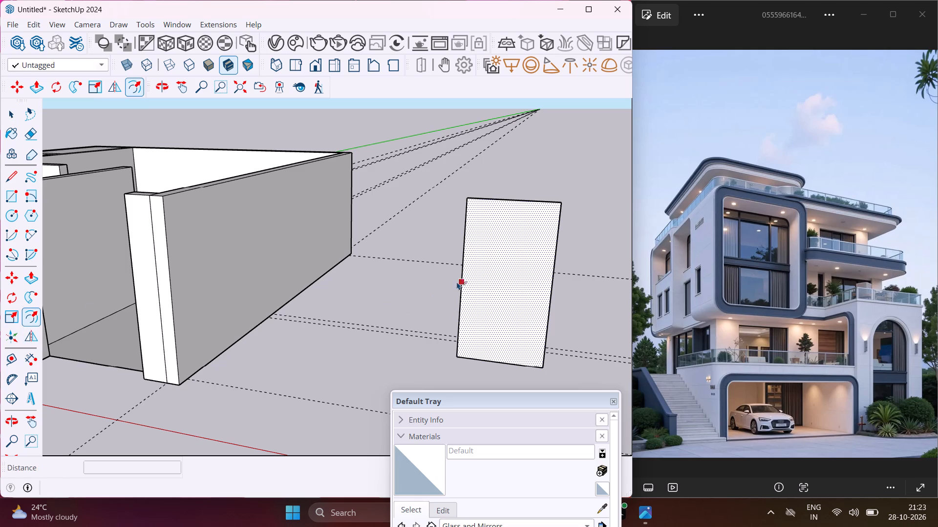
{"action": "scroll", "coordinate": [483, 263], "scroll_direction": "up", "scroll_amount": 4}
{"action": "left_click", "coordinate": [473, 256]}
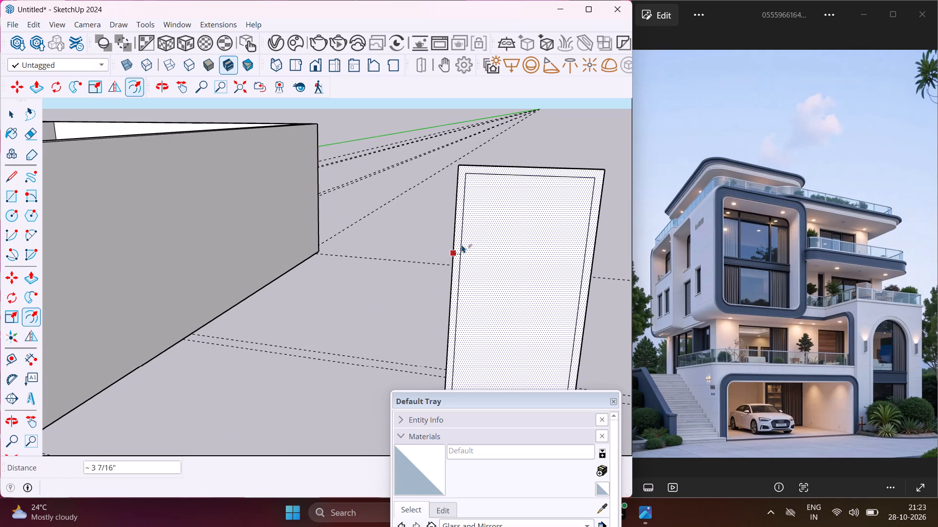
{"action": "left_click", "coordinate": [462, 244]}
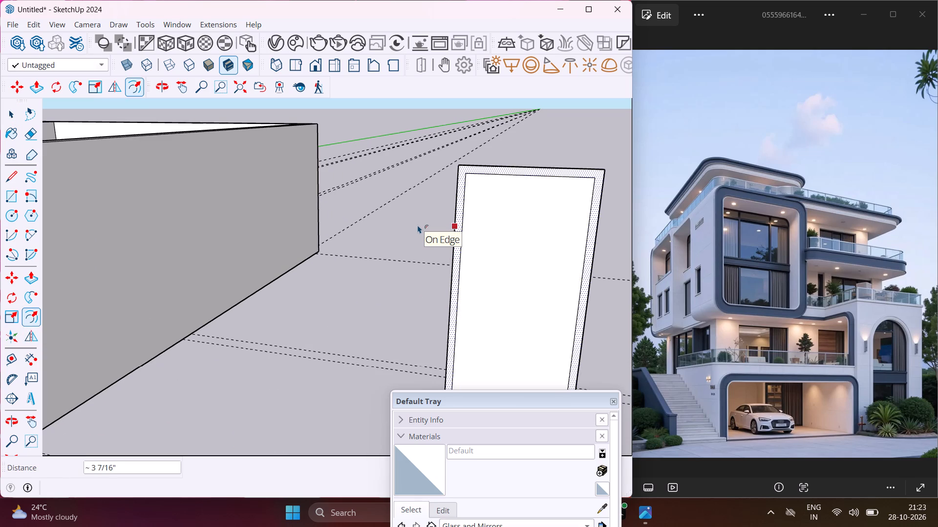
{"action": "key", "text": "Escape"}
{"action": "key", "text": "space"}
Draw a central mullion rectangle about 2 7/16" wide and 9' 5" high from the inner frame's bottom edge to its top edge midpoint.
{"action": "scroll", "coordinate": [399, 203], "scroll_direction": "down", "scroll_amount": 6}
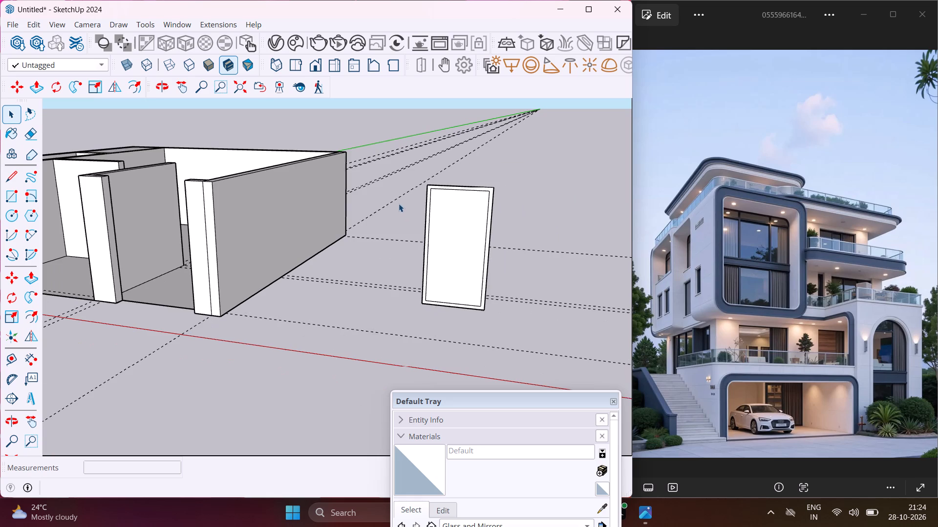
{"action": "left_click", "coordinate": [8, 203]}
{"action": "scroll", "coordinate": [448, 304], "scroll_direction": "up", "scroll_amount": 3}
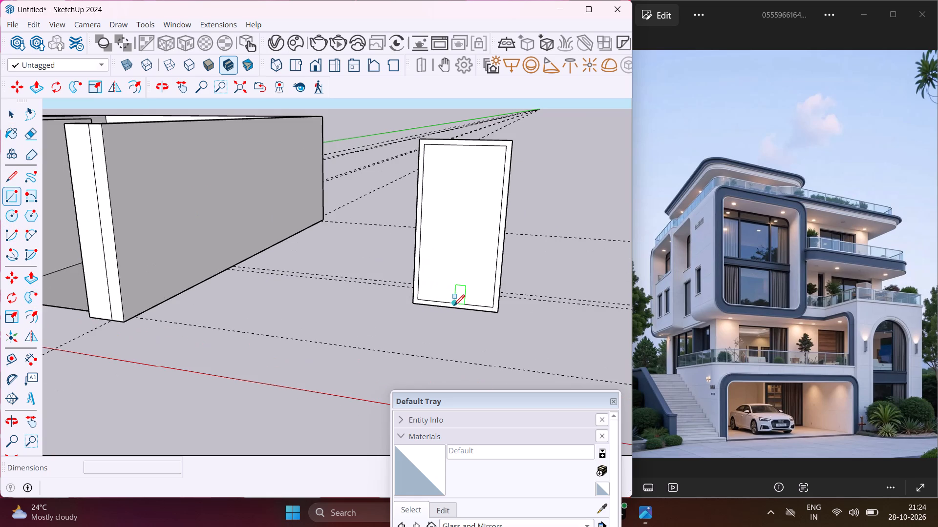
{"action": "scroll", "coordinate": [449, 304], "scroll_direction": "up", "scroll_amount": 7}
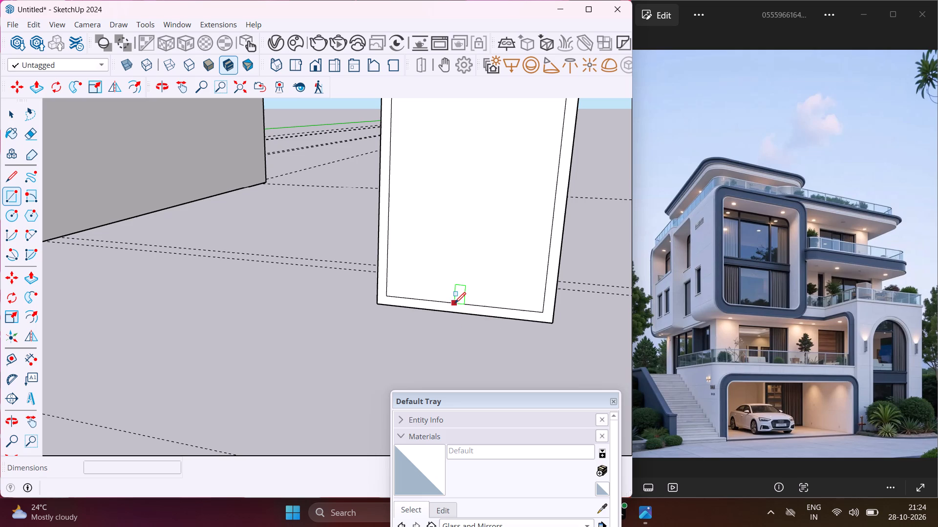
{"action": "left_click", "coordinate": [455, 303]}
{"action": "scroll", "coordinate": [466, 266], "scroll_direction": "down", "scroll_amount": 14}
{"action": "scroll", "coordinate": [480, 192], "scroll_direction": "up", "scroll_amount": 7}
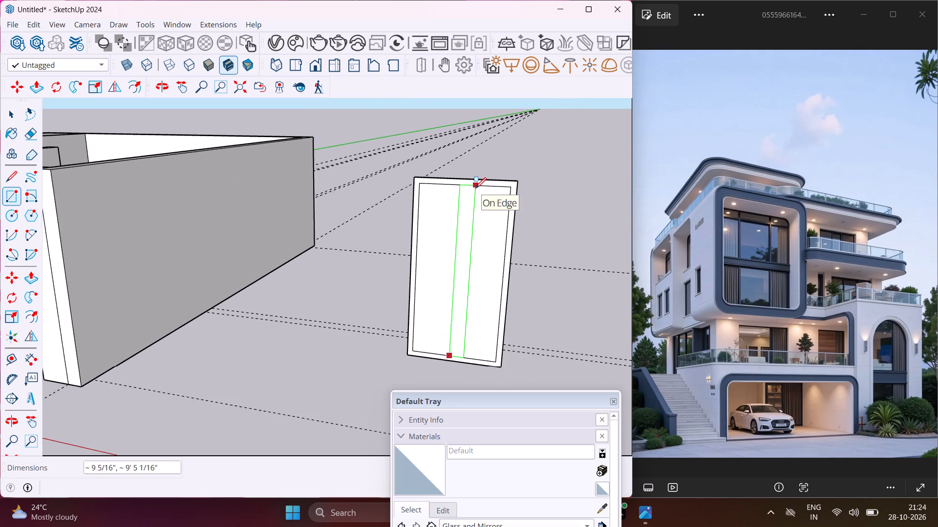
{"action": "scroll", "coordinate": [475, 188], "scroll_direction": "up", "scroll_amount": 5}
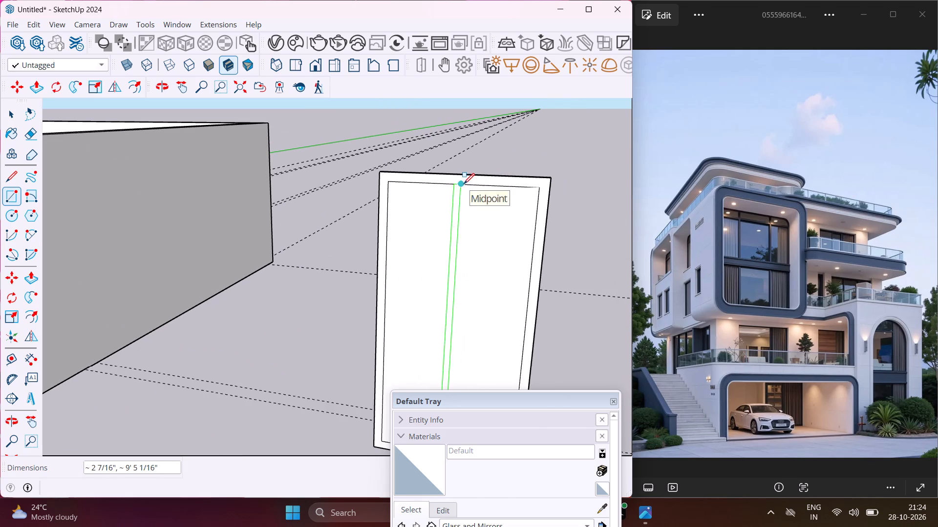
{"action": "left_click", "coordinate": [464, 184]}
{"action": "key", "text": "Escape"}
{"action": "key", "text": "space"}
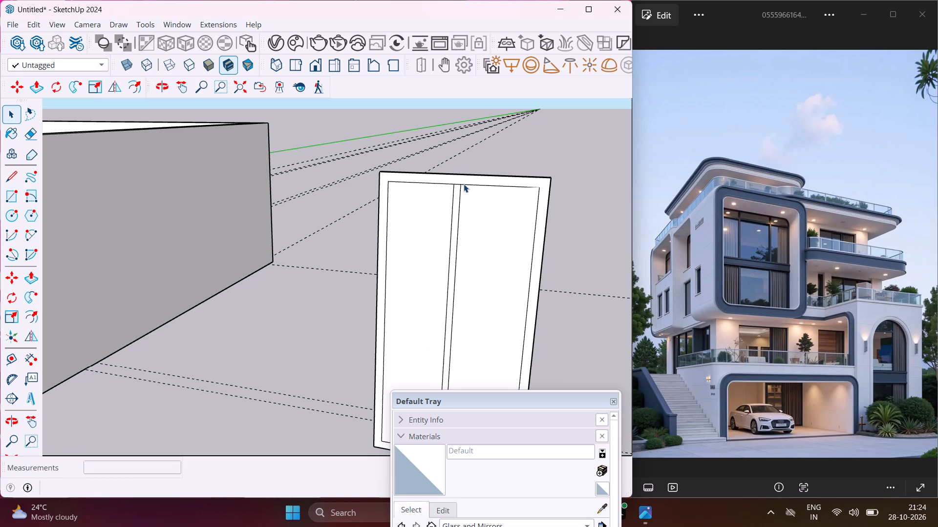
Push/Pull the door's outer frame border outward by about 1 11/16".
{"action": "scroll", "coordinate": [546, 194], "scroll_direction": "up", "scroll_amount": 4}
{"action": "left_click", "coordinate": [546, 194]}
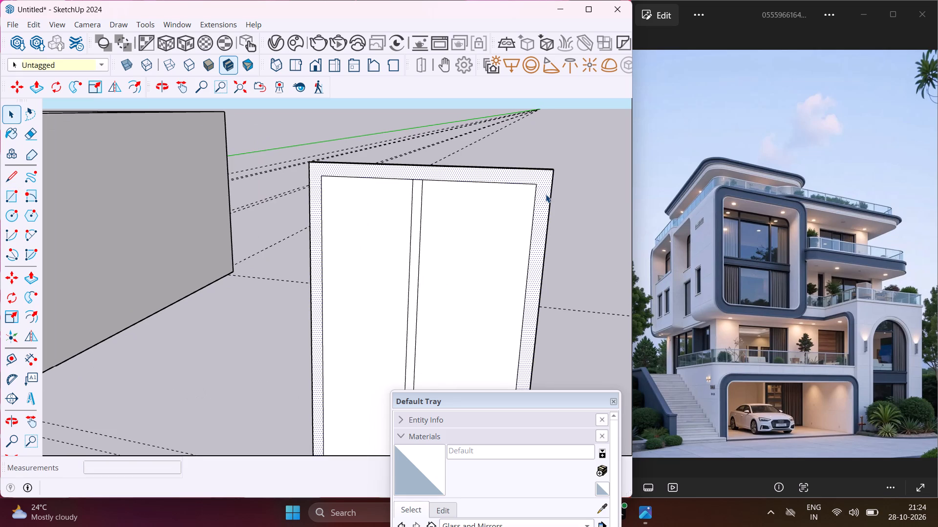
{"action": "key", "text": "p"}
{"action": "left_click", "coordinate": [546, 194]}
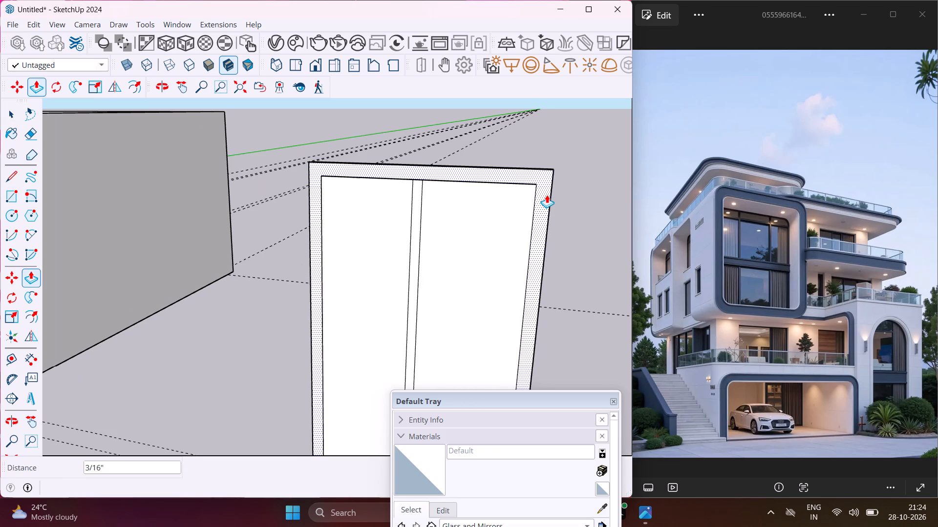
{"action": "scroll", "coordinate": [545, 196], "scroll_direction": "up", "scroll_amount": 5}
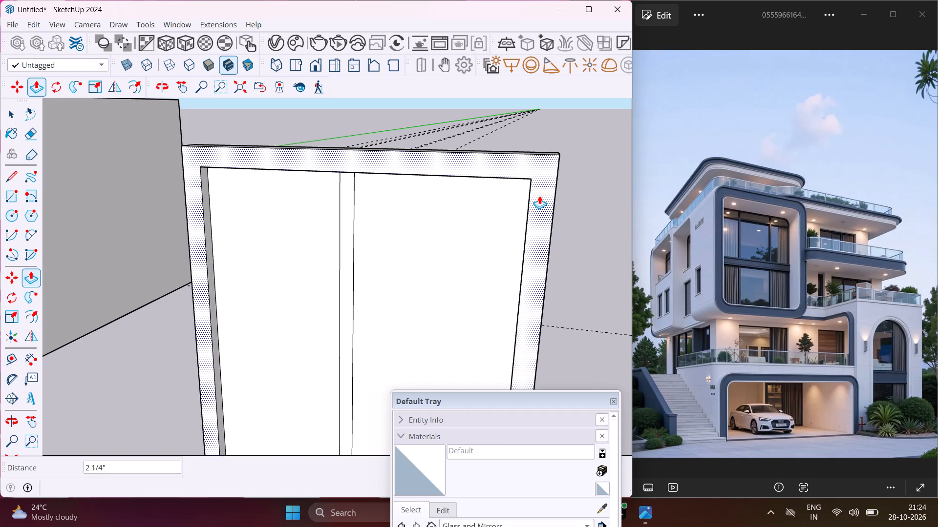
{"action": "scroll", "coordinate": [540, 194], "scroll_direction": "up", "scroll_amount": 7}
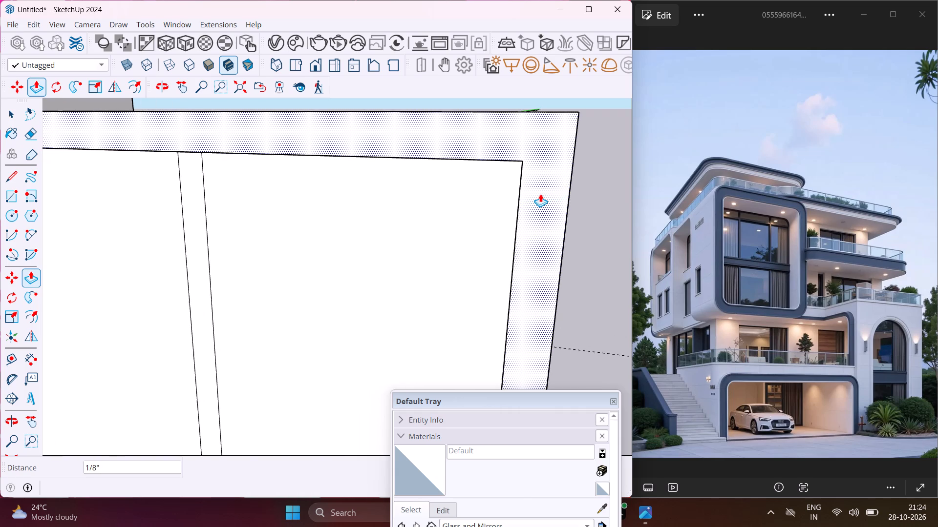
{"action": "left_click", "coordinate": [540, 197]}
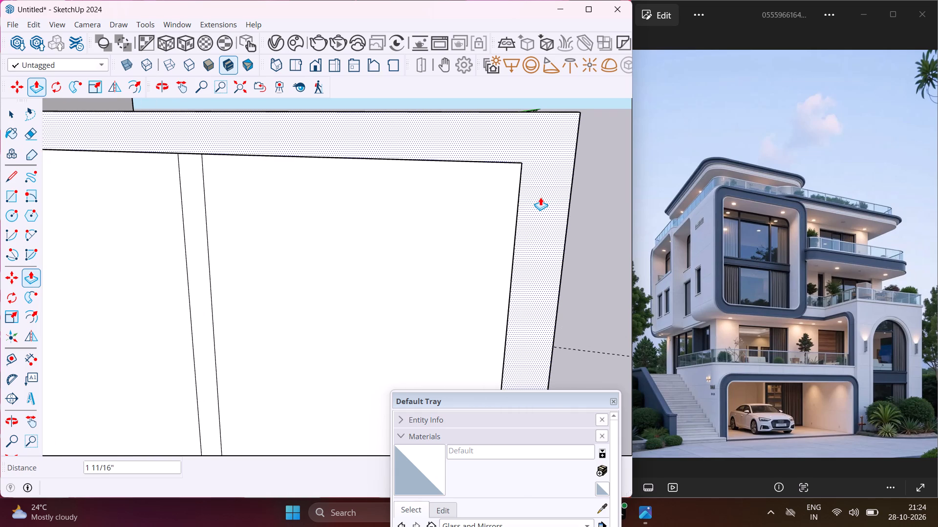
{"action": "middle_click_drag", "start_coordinate": [555, 182], "coordinate": [650, 160]}
{"action": "scroll", "coordinate": [522, 185], "scroll_direction": "down", "scroll_amount": 4}
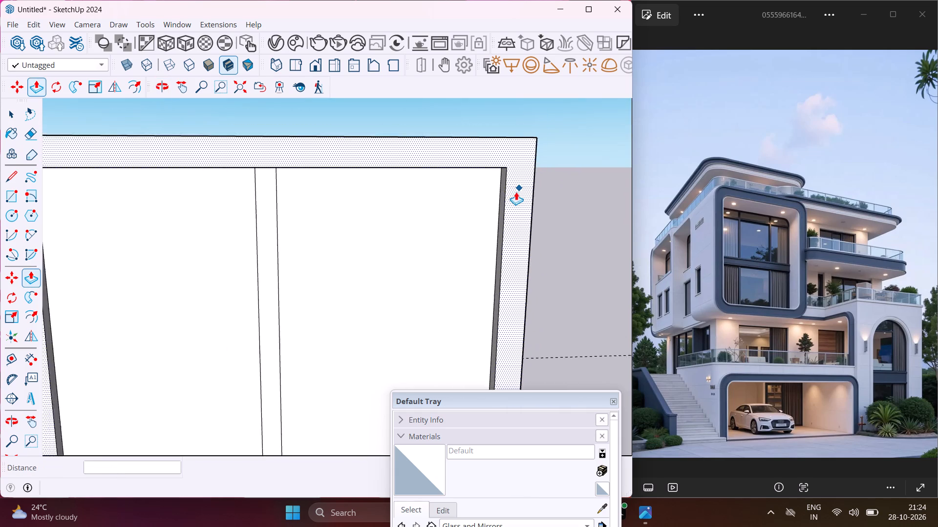
{"action": "scroll", "coordinate": [516, 192], "scroll_direction": "down", "scroll_amount": 1}
{"action": "key", "text": "Escape"}
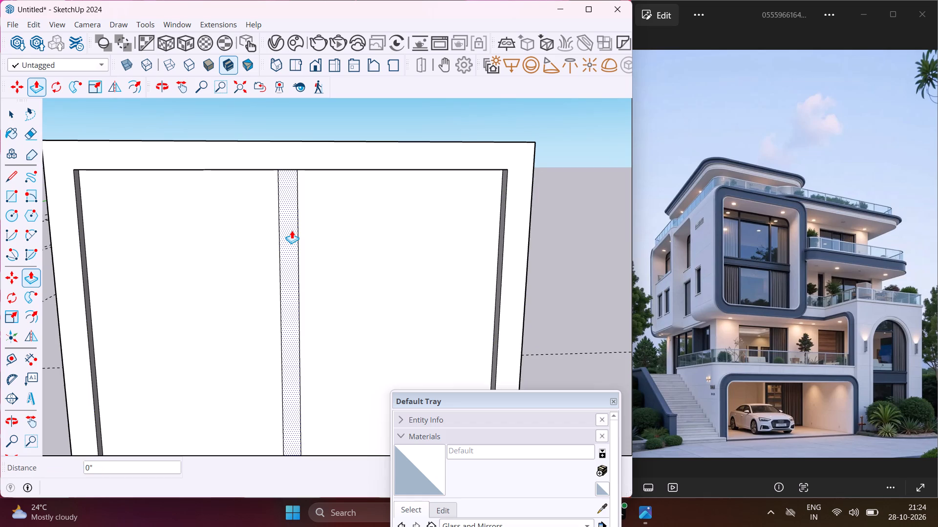
Push/Pull the door's central mullion outward by the same distance as the frame.
{"action": "double_click", "coordinate": [292, 230]}
{"action": "key", "text": "Escape"}
{"action": "key", "text": "space"}
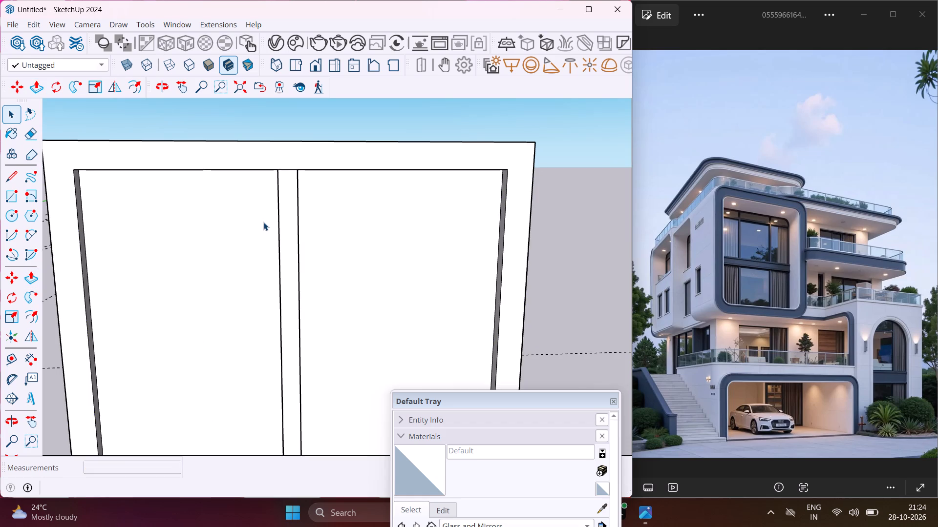
Search the Chaos Cosmos library for curtain and import the Curtains 003 asset into the model.
{"action": "scroll", "coordinate": [244, 210], "scroll_direction": "down", "scroll_amount": 10}
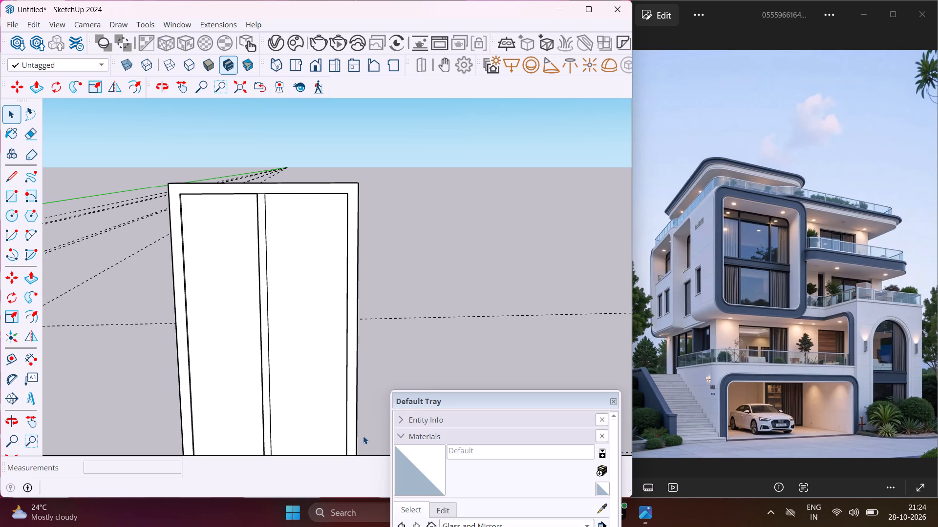
{"action": "scroll", "coordinate": [318, 328], "scroll_direction": "down", "scroll_amount": 10}
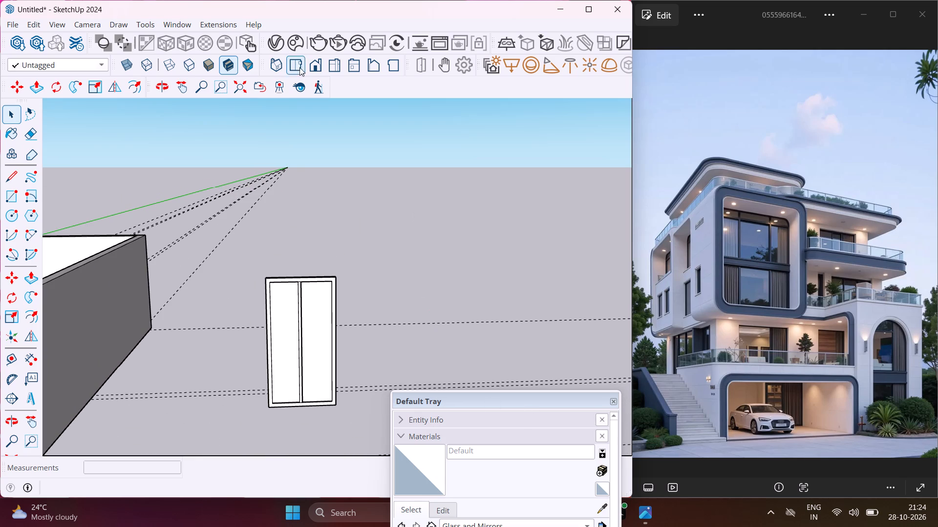
{"action": "left_click", "coordinate": [298, 49]}
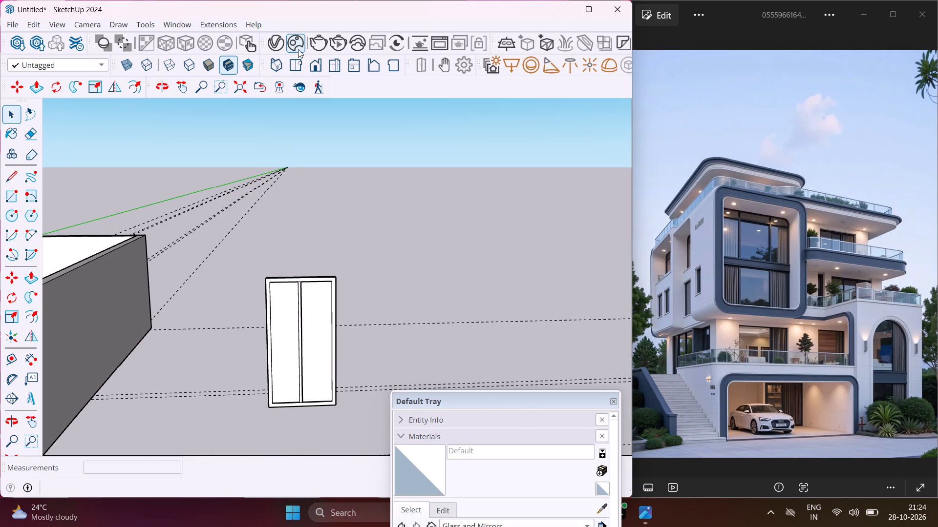
{"action": "double_click", "coordinate": [298, 49]}
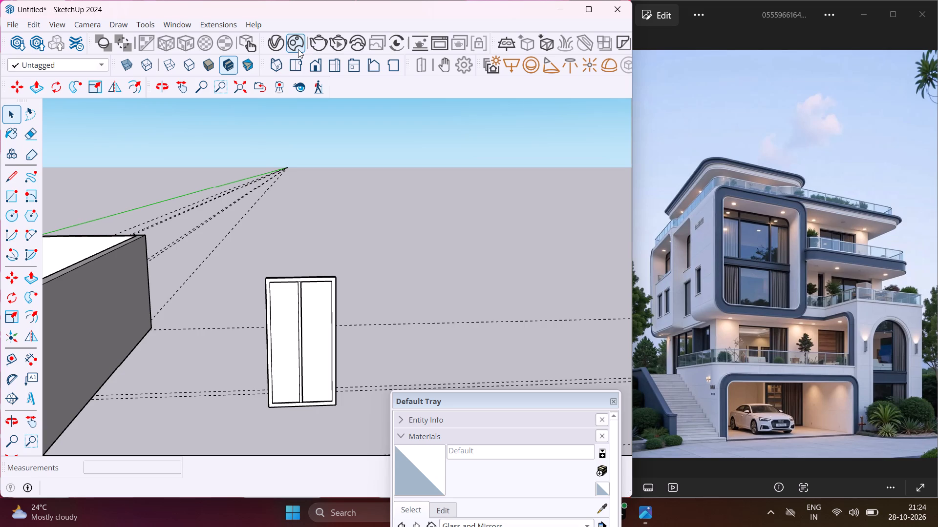
{"action": "double_click", "coordinate": [297, 47]}
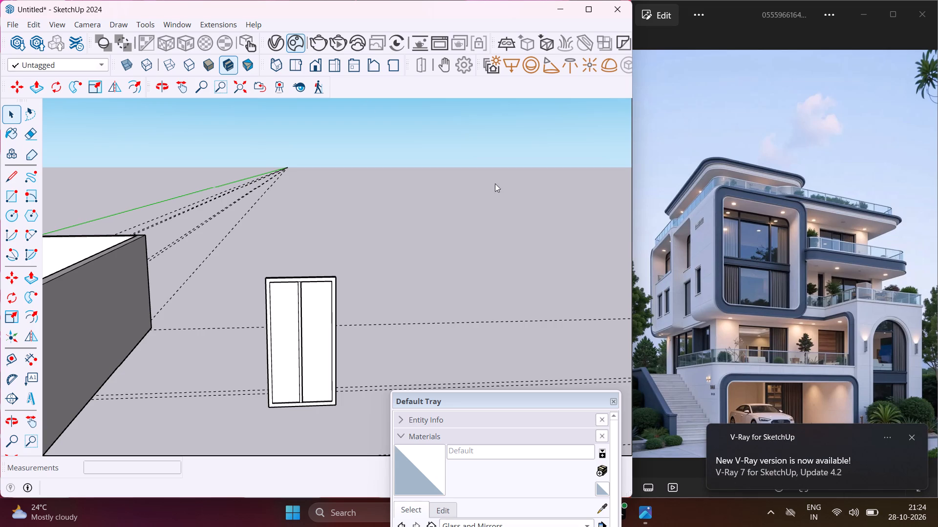
{"action": "left_click", "coordinate": [911, 438]}
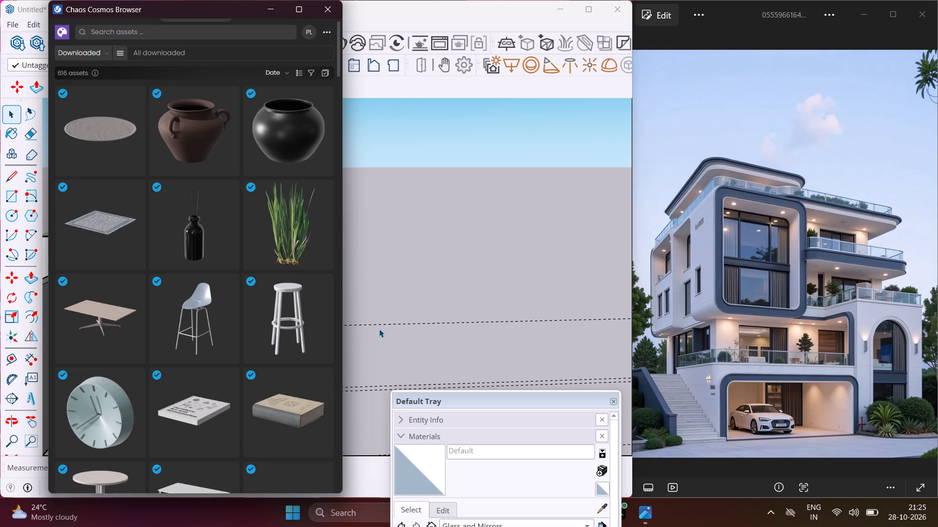
{"action": "scroll", "coordinate": [277, 304], "scroll_direction": "down", "scroll_amount": 4}
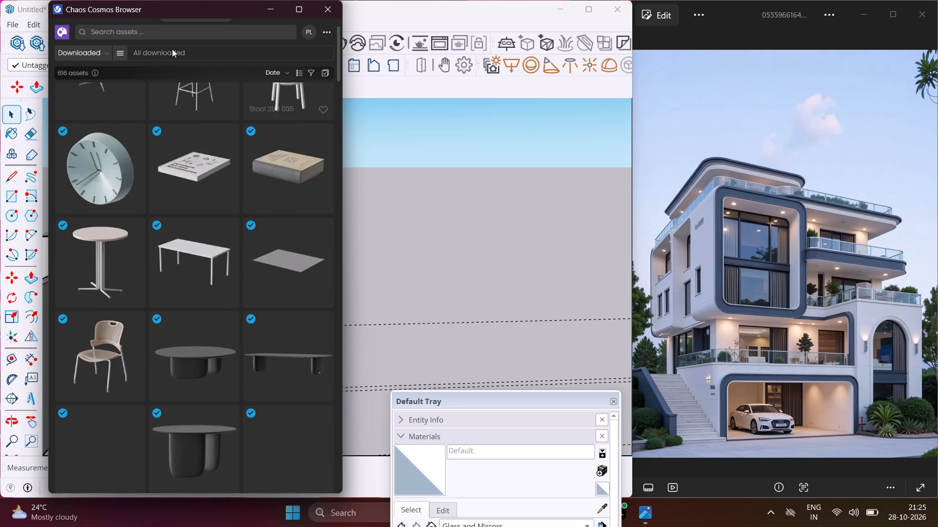
{"action": "left_click", "coordinate": [170, 32]}
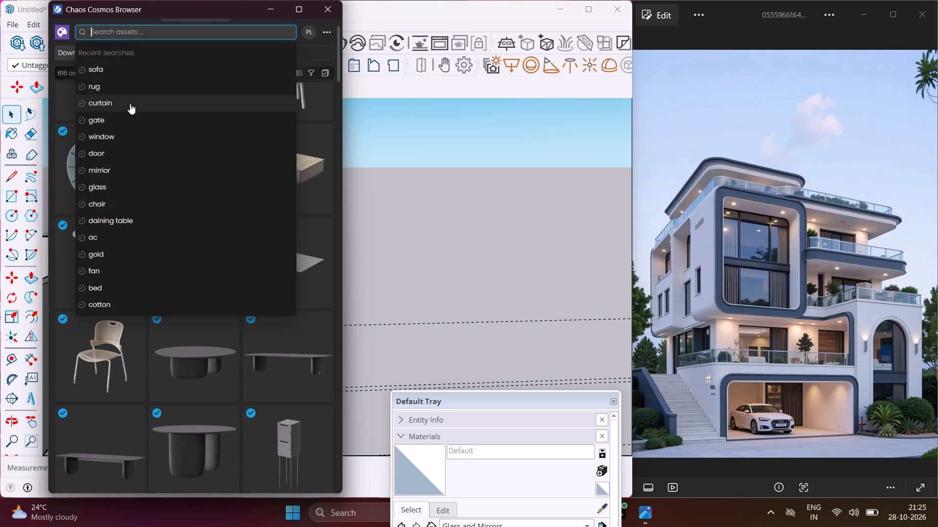
{"action": "left_click", "coordinate": [130, 103]}
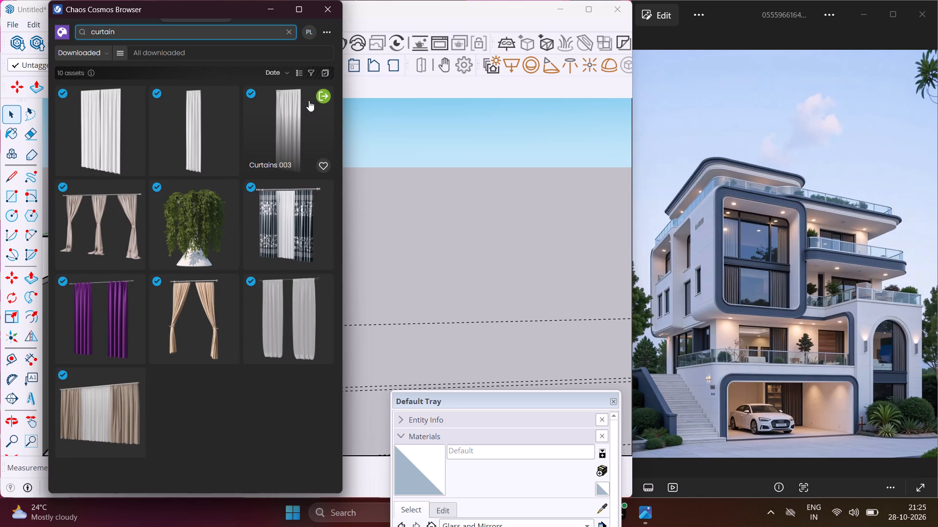
{"action": "left_click", "coordinate": [319, 93]}
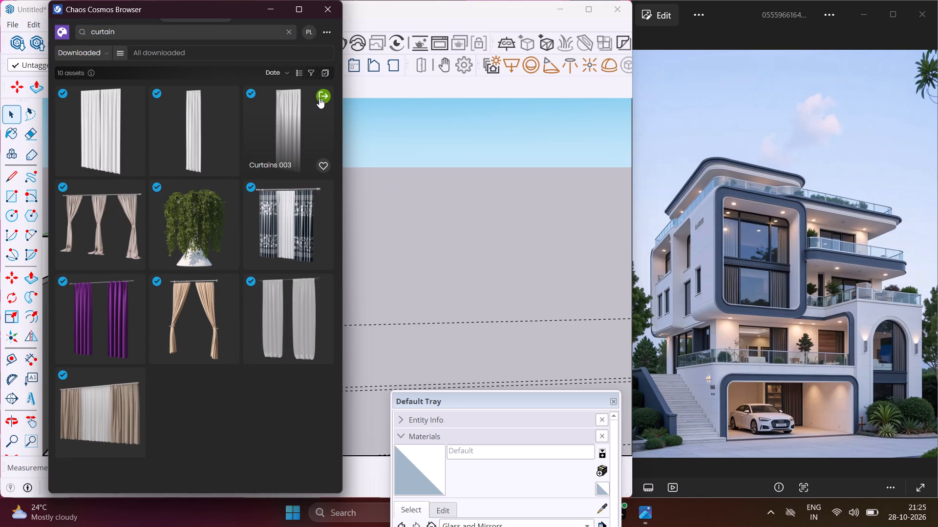
{"action": "left_click_drag", "start_coordinate": [320, 97], "coordinate": [317, 92]}
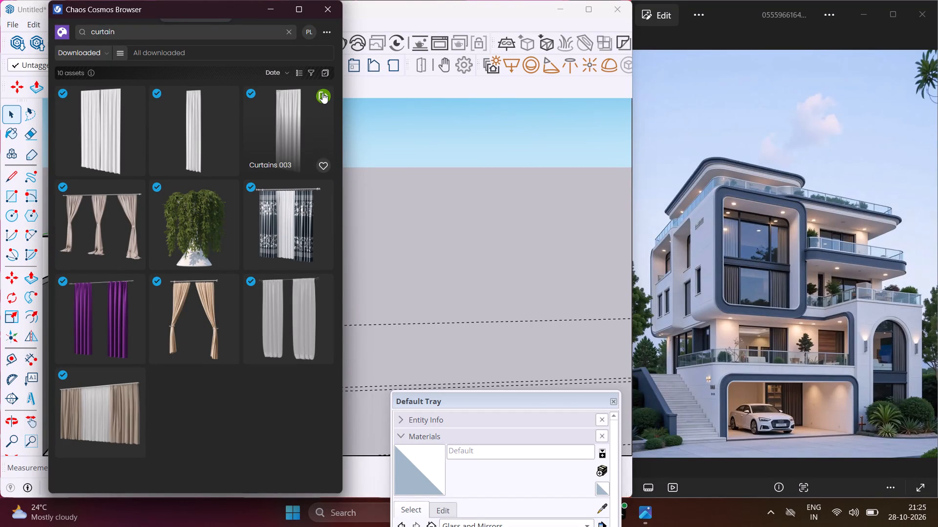
{"action": "left_click", "coordinate": [322, 93]}
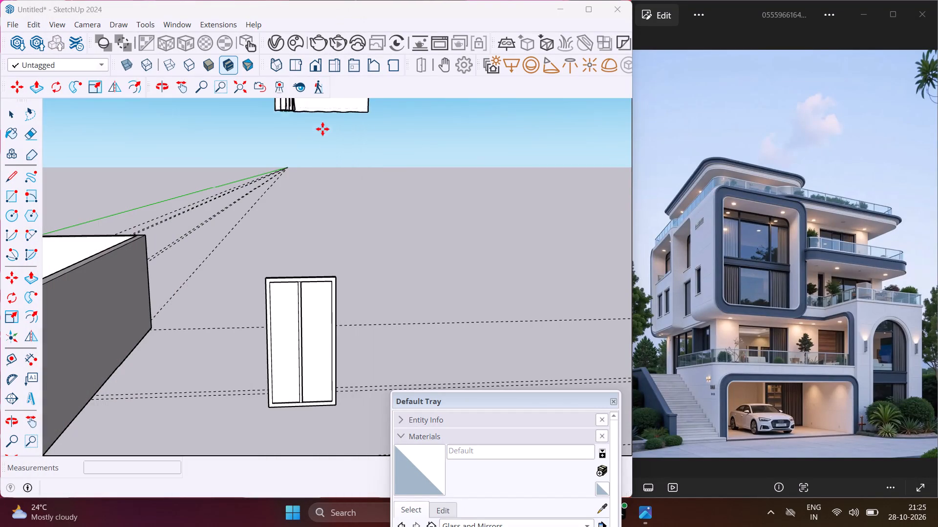
Place the imported curtain at floor level in the interior opening beside the partition wall.
{"action": "scroll", "coordinate": [317, 257], "scroll_direction": "down", "scroll_amount": 5}
{"action": "middle_click_drag", "start_coordinate": [306, 301], "coordinate": [383, 329]}
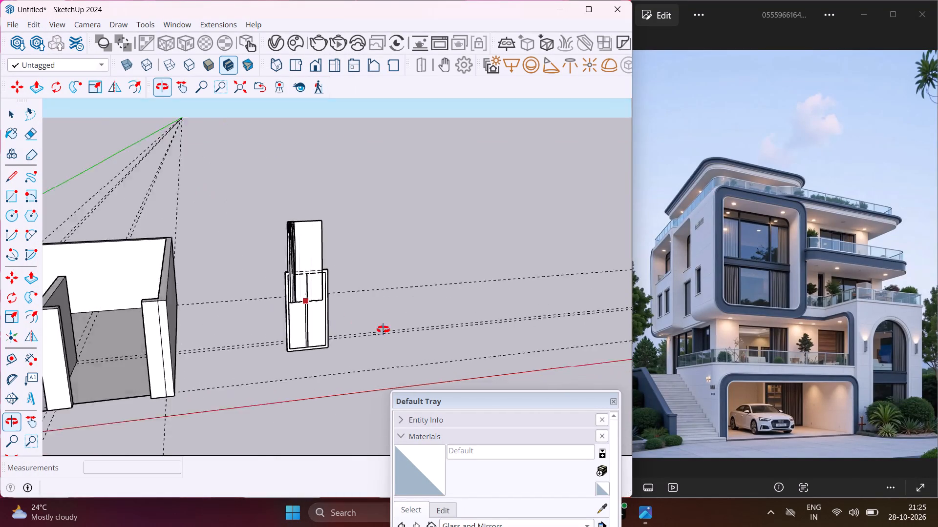
{"action": "middle_click_drag", "start_coordinate": [383, 329], "coordinate": [496, 357]}
{"action": "scroll", "coordinate": [449, 315], "scroll_direction": "down", "scroll_amount": 5}
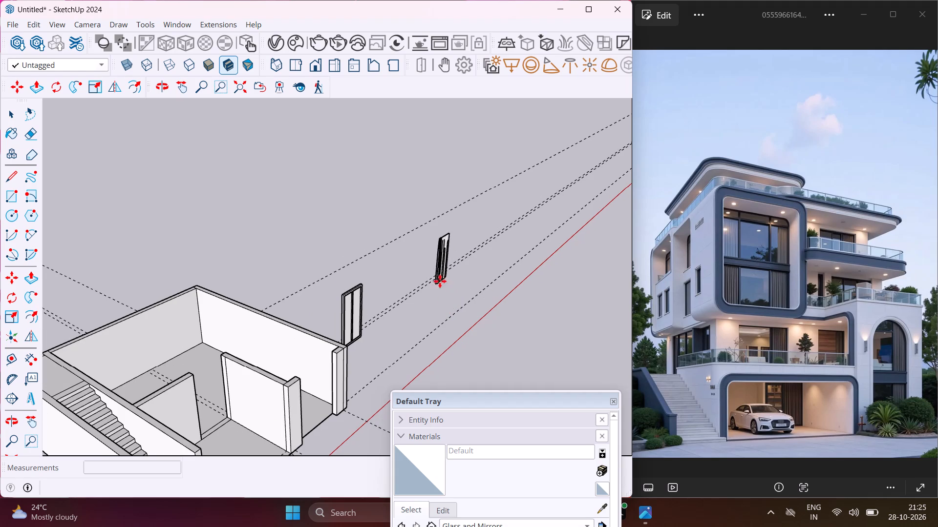
{"action": "scroll", "coordinate": [209, 420], "scroll_direction": "up", "scroll_amount": 5}
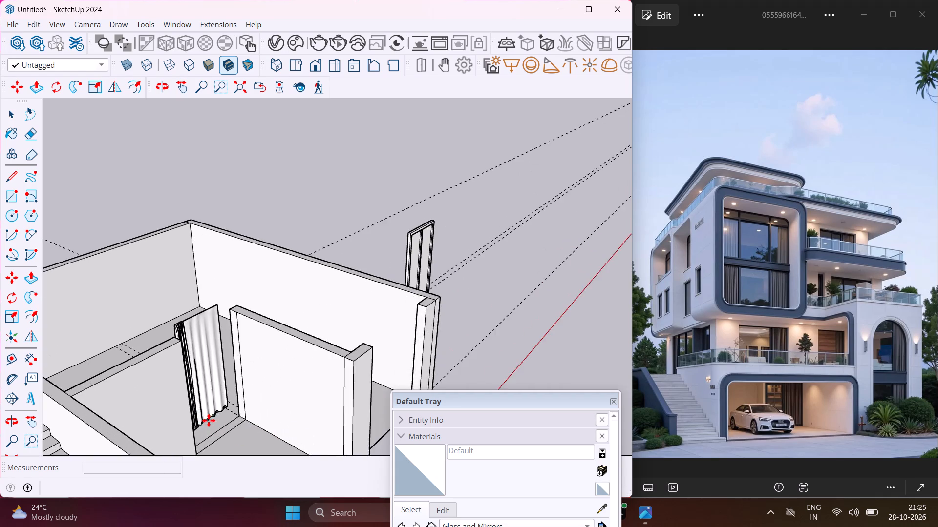
{"action": "scroll", "coordinate": [208, 420], "scroll_direction": "up", "scroll_amount": 9}
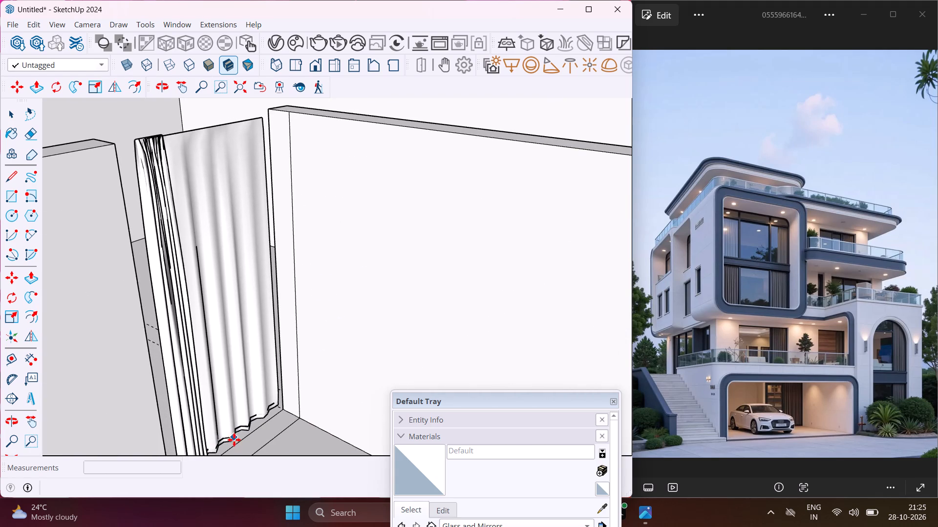
{"action": "left_click", "coordinate": [235, 442]}
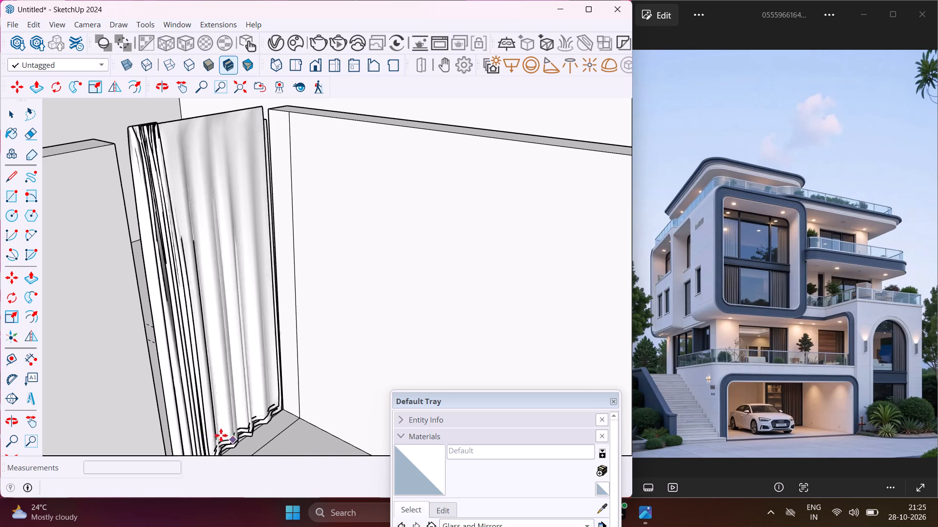
Place a second Curtains 003 at floor level in the front opening, against the outer corner pillar.
{"action": "scroll", "coordinate": [163, 415], "scroll_direction": "down", "scroll_amount": 8}
{"action": "middle_click_drag", "start_coordinate": [151, 406], "coordinate": [114, 368]}
{"action": "scroll", "coordinate": [112, 366], "scroll_direction": "down", "scroll_amount": 1}
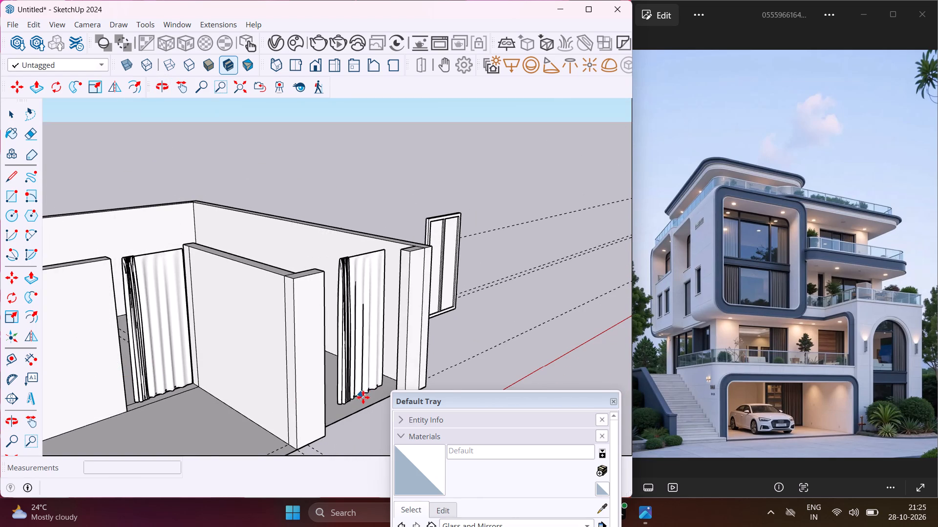
{"action": "scroll", "coordinate": [364, 398], "scroll_direction": "up", "scroll_amount": 4}
{"action": "middle_click_drag", "start_coordinate": [370, 402], "coordinate": [297, 366]}
{"action": "scroll", "coordinate": [302, 368], "scroll_direction": "up", "scroll_amount": 2}
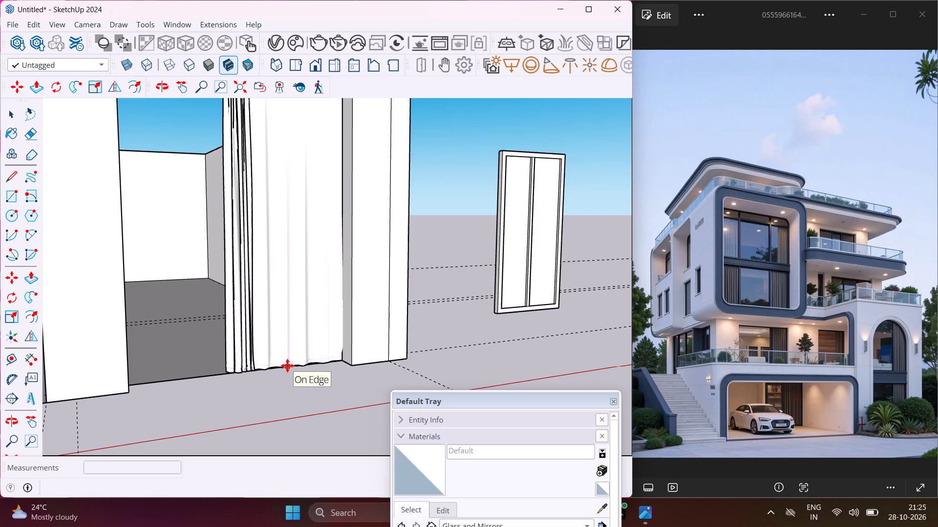
{"action": "left_click", "coordinate": [287, 365]}
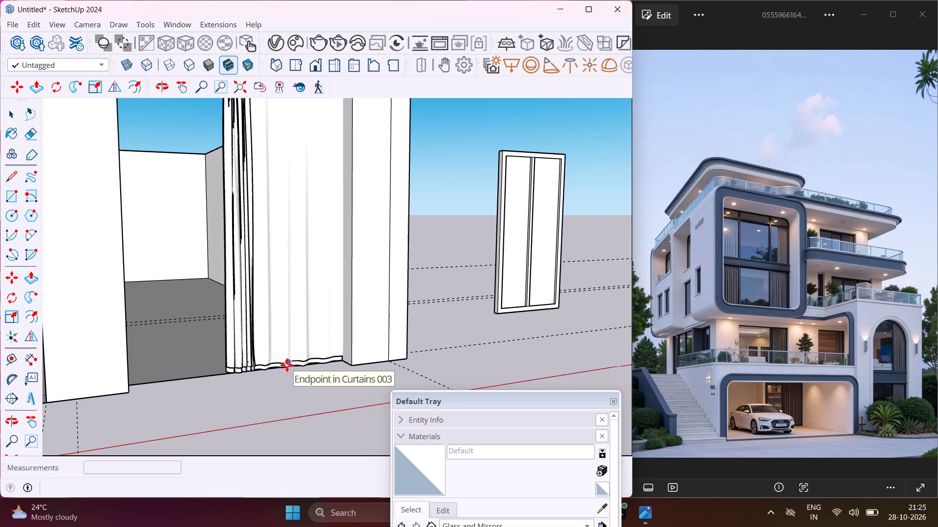
{"action": "key", "text": "Escape"}
Copy the front opening's curtain about 13' 6 13/16" away, onto the open ground near the freestanding double door panel.
{"action": "scroll", "coordinate": [280, 378], "scroll_direction": "down", "scroll_amount": 6}
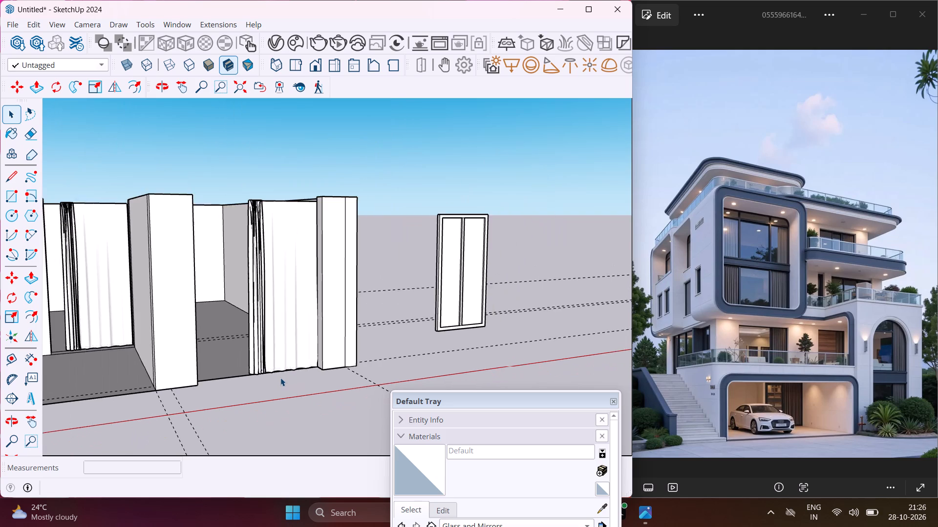
{"action": "scroll", "coordinate": [280, 378], "scroll_direction": "down", "scroll_amount": 3}
{"action": "middle_click_drag", "start_coordinate": [276, 371], "coordinate": [287, 406]}
{"action": "left_click", "coordinate": [280, 374]}
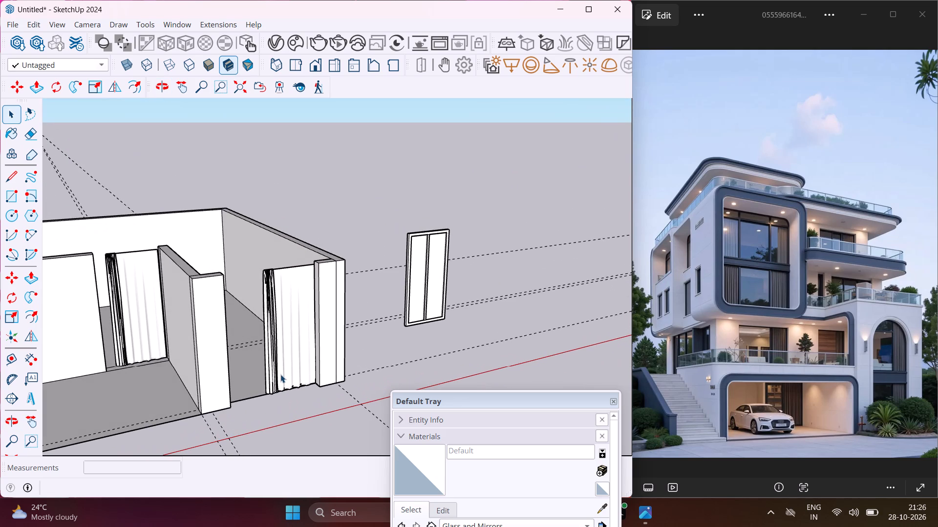
{"action": "key", "text": "m"}
{"action": "scroll", "coordinate": [268, 407], "scroll_direction": "up", "scroll_amount": 3}
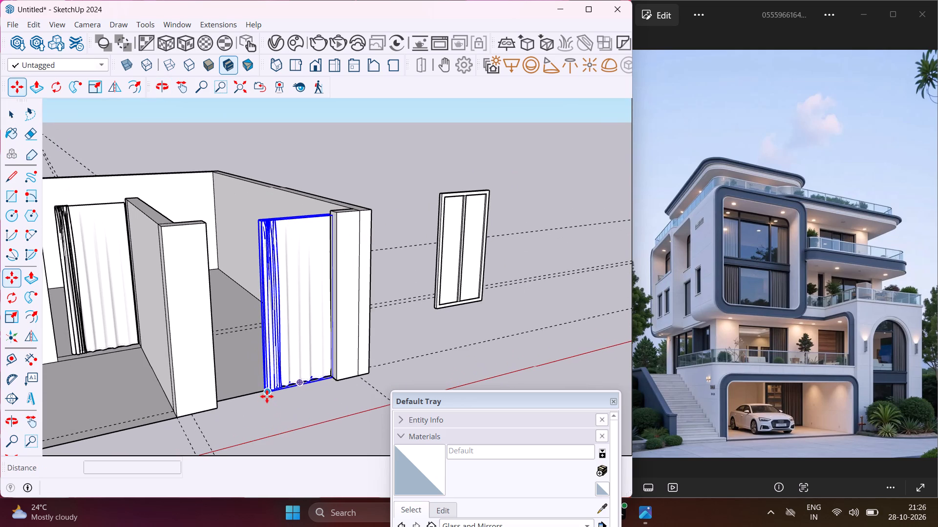
{"action": "scroll", "coordinate": [267, 395], "scroll_direction": "up", "scroll_amount": 9}
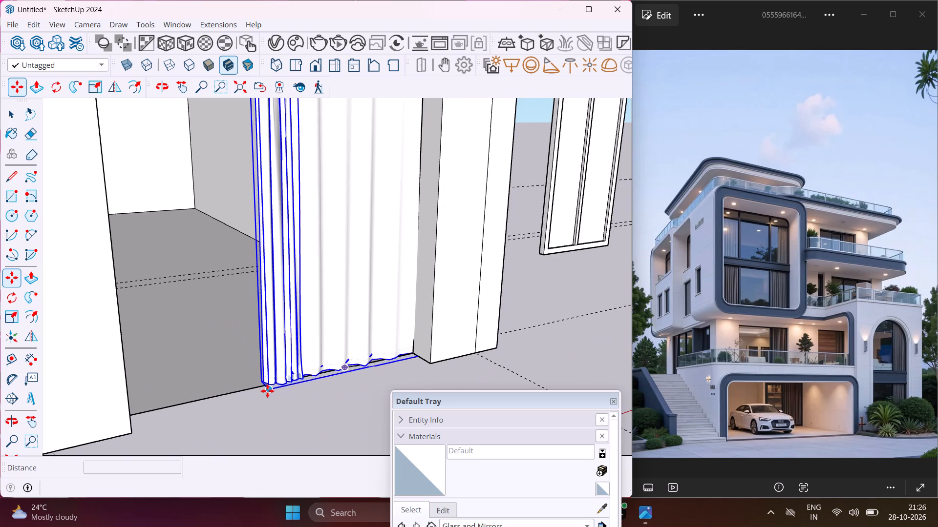
{"action": "left_click", "coordinate": [269, 389]}
{"action": "scroll", "coordinate": [248, 384], "scroll_direction": "down", "scroll_amount": 5}
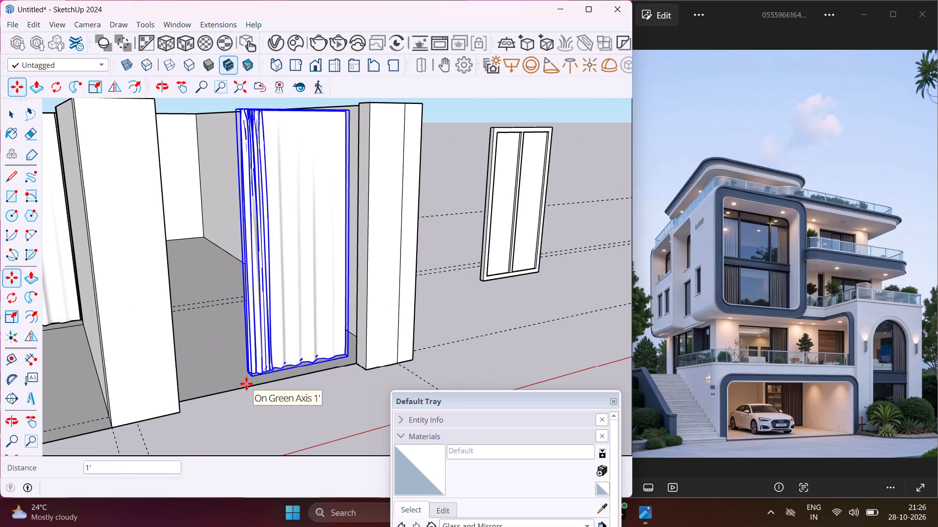
{"action": "scroll", "coordinate": [230, 379], "scroll_direction": "down", "scroll_amount": 5}
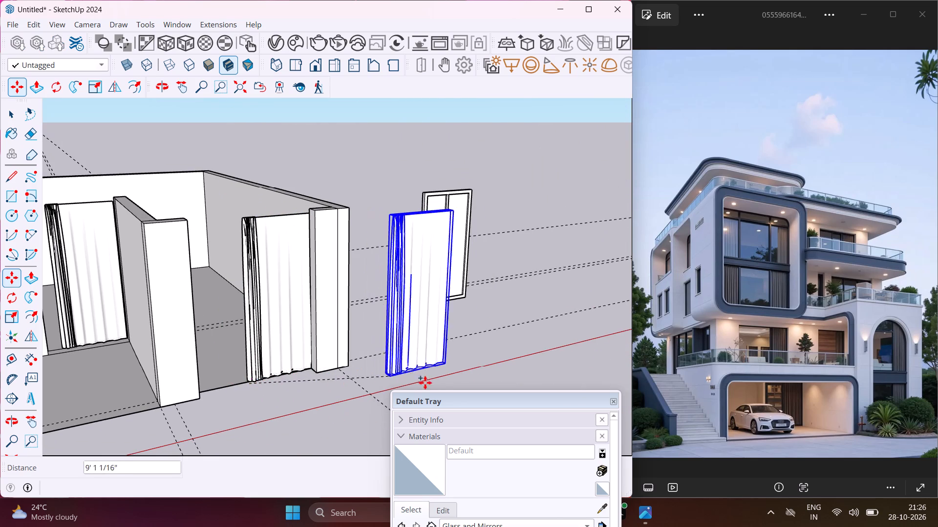
{"action": "left_click", "coordinate": [460, 361]}
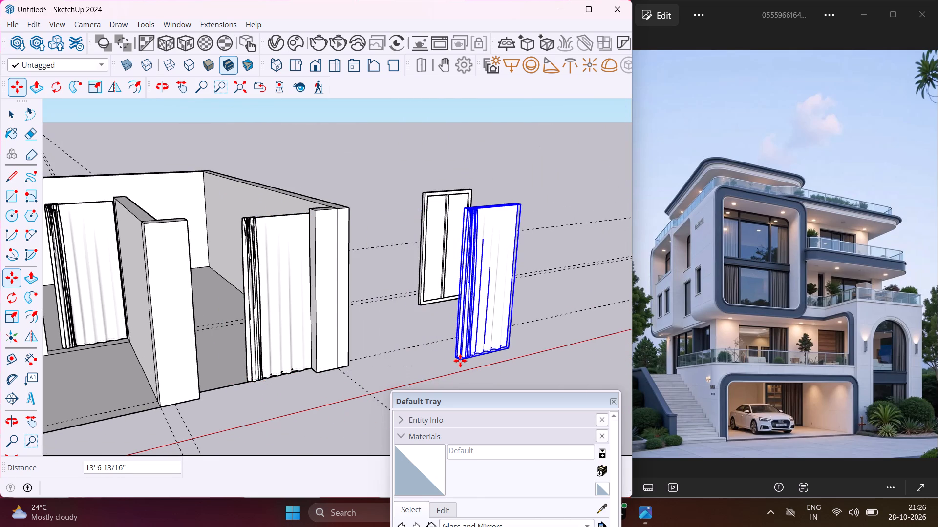
{"action": "key", "text": "Escape"}
{"action": "key", "text": "space"}
Delete all construction guides from the model.
{"action": "scroll", "coordinate": [380, 251], "scroll_direction": "down", "scroll_amount": 4}
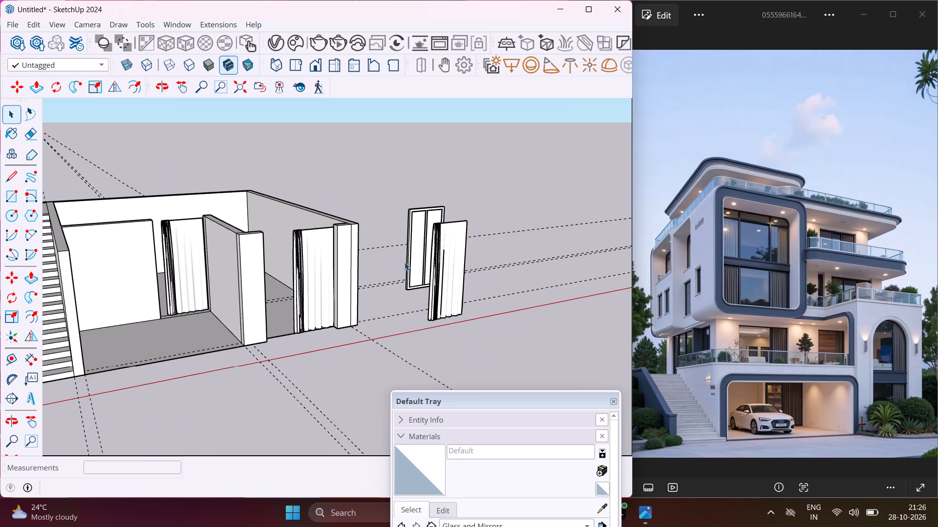
{"action": "scroll", "coordinate": [405, 262], "scroll_direction": "up", "scroll_amount": 3}
{"action": "middle_click_drag", "start_coordinate": [407, 269], "coordinate": [300, 345]}
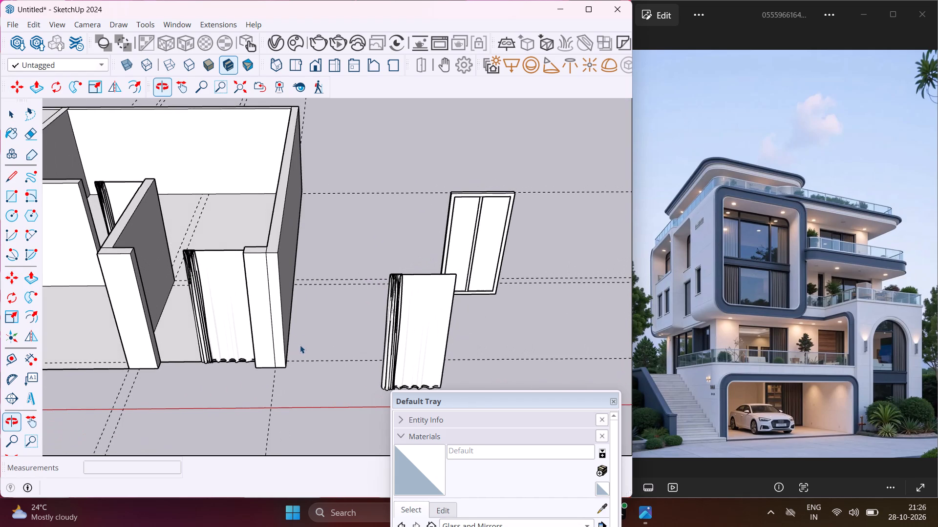
{"action": "scroll", "coordinate": [301, 338], "scroll_direction": "down", "scroll_amount": 9}
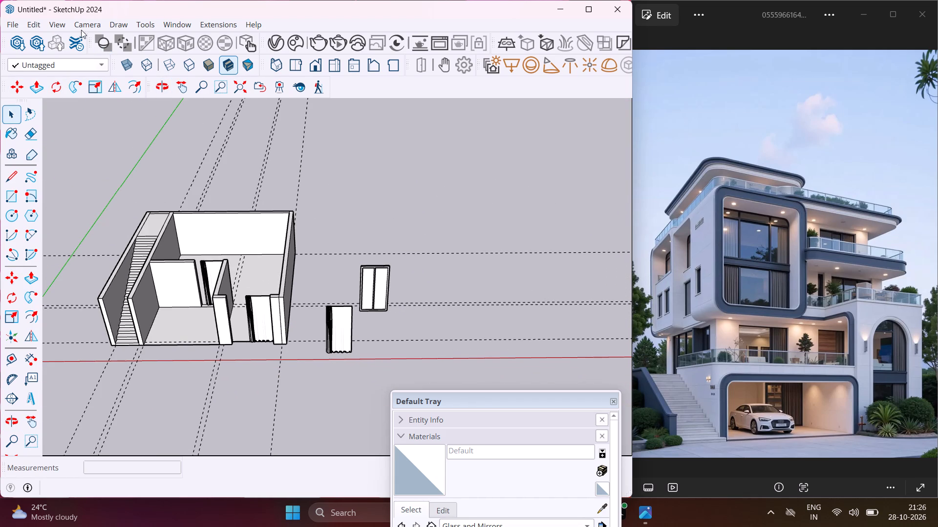
{"action": "left_click", "coordinate": [38, 23]}
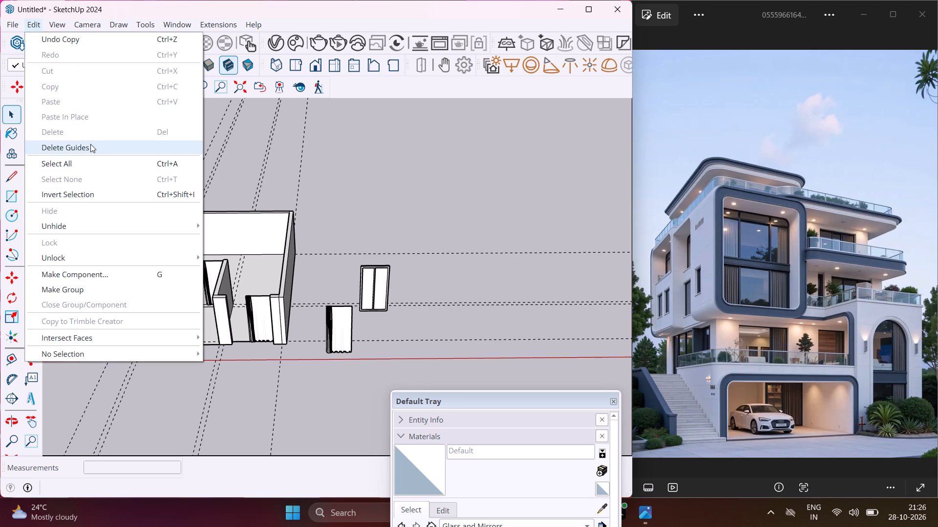
{"action": "left_click", "coordinate": [90, 144]}
Paint the freestanding curtain near the double door panel with Color M05 from the Colors collection.
{"action": "scroll", "coordinate": [388, 317], "scroll_direction": "up", "scroll_amount": 4}
{"action": "middle_click_drag", "start_coordinate": [384, 315], "coordinate": [390, 299]}
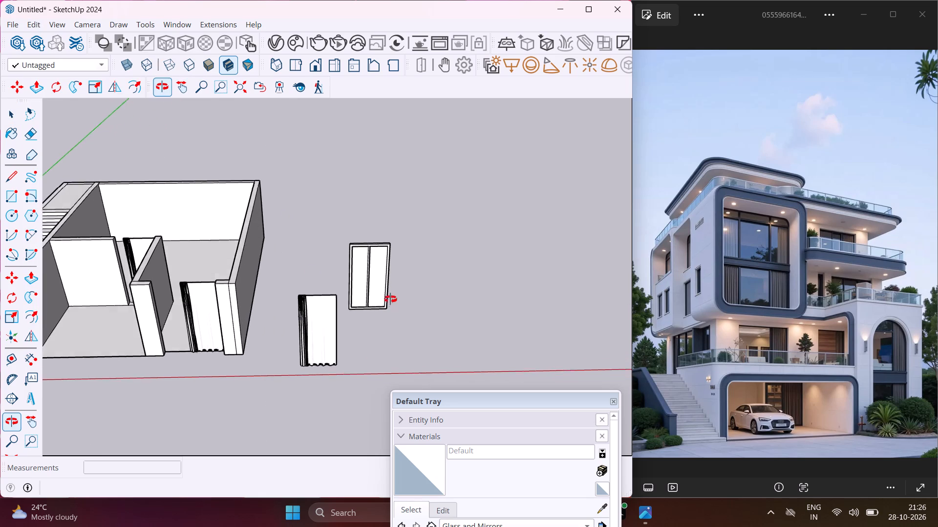
{"action": "middle_click_drag", "start_coordinate": [390, 299], "coordinate": [415, 286]}
{"action": "left_click_drag", "start_coordinate": [439, 396], "coordinate": [449, 324]}
{"action": "left_click", "coordinate": [467, 456]}
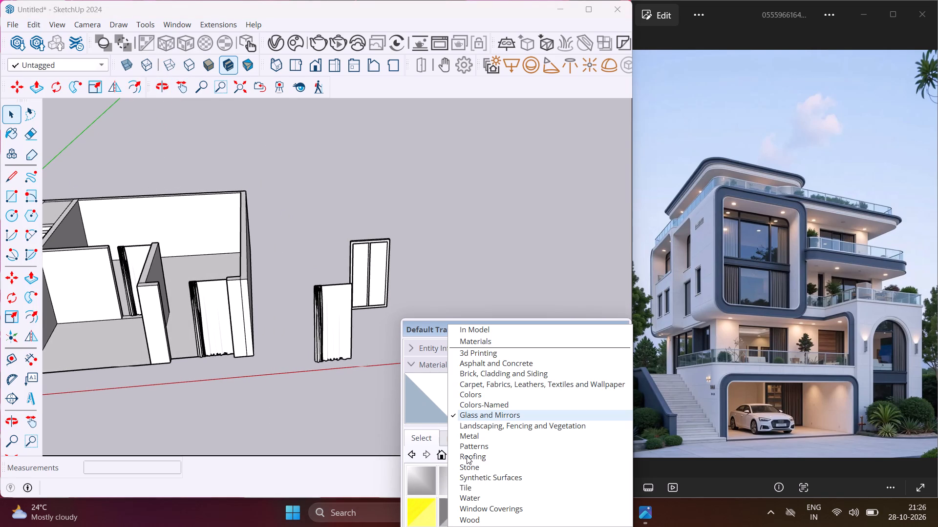
{"action": "left_click", "coordinate": [470, 398]}
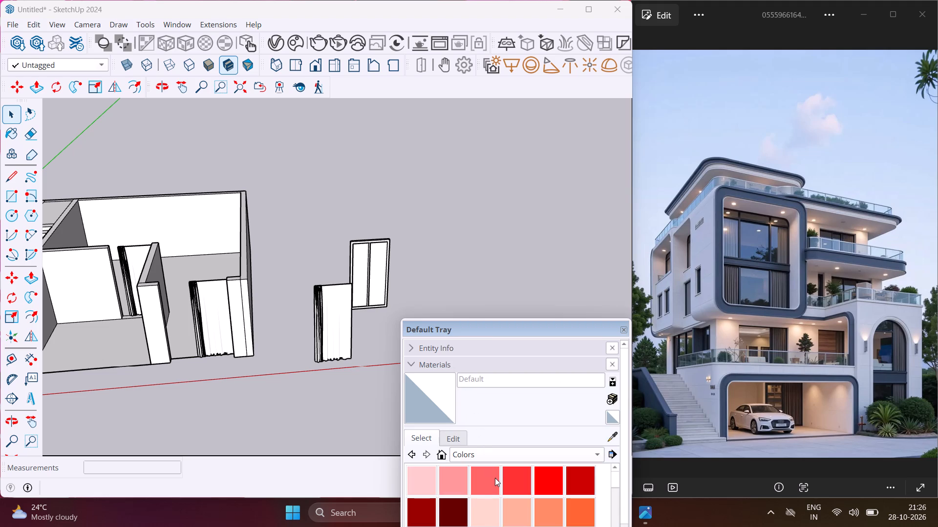
{"action": "scroll", "coordinate": [495, 478], "scroll_direction": "down", "scroll_amount": 14}
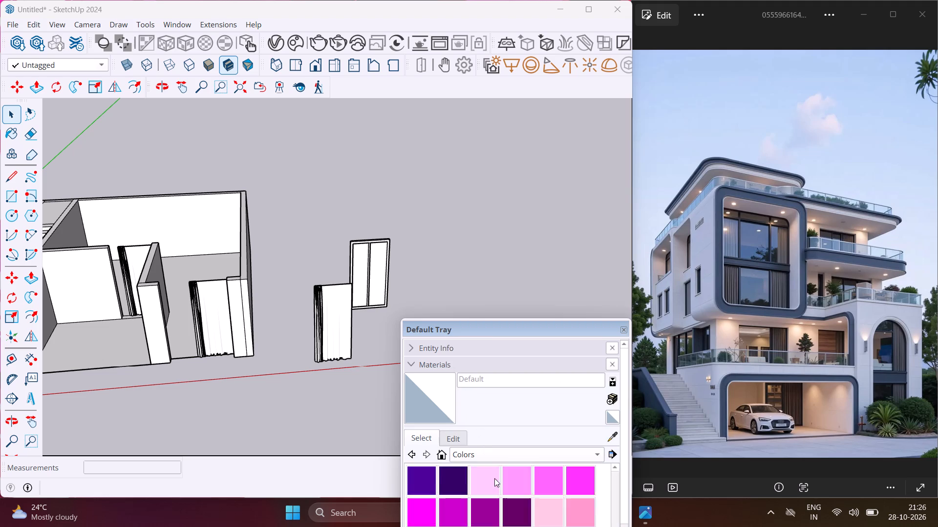
{"action": "scroll", "coordinate": [494, 478], "scroll_direction": "down", "scroll_amount": 4}
{"action": "scroll", "coordinate": [428, 480], "scroll_direction": "up", "scroll_amount": 1}
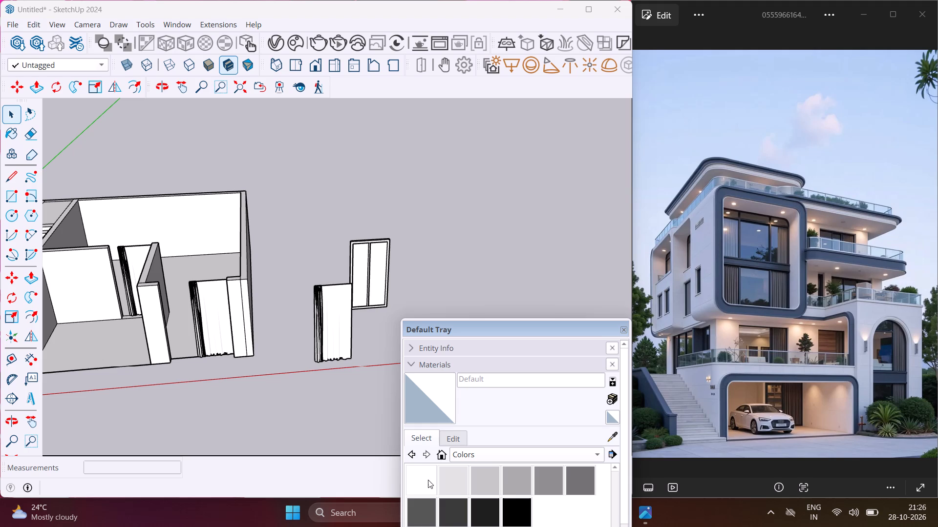
{"action": "left_click", "coordinate": [577, 484]}
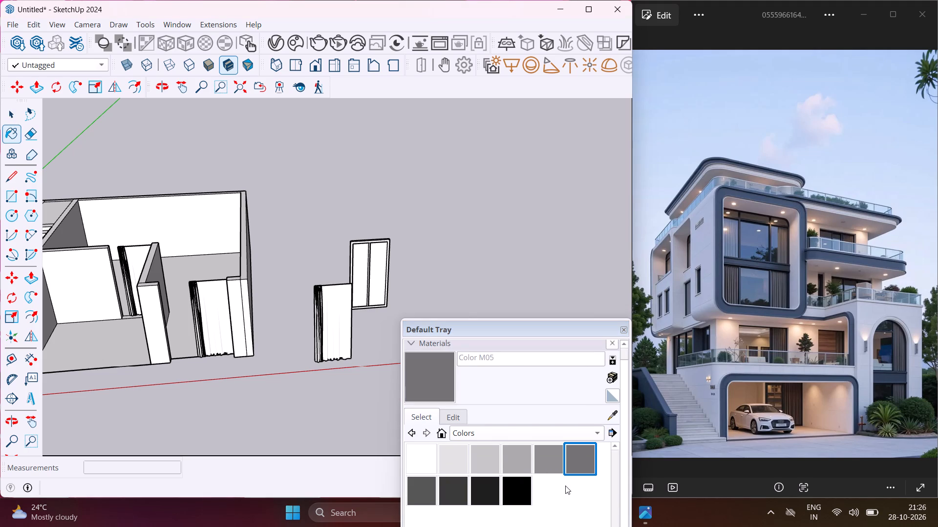
{"action": "left_click", "coordinate": [333, 322]}
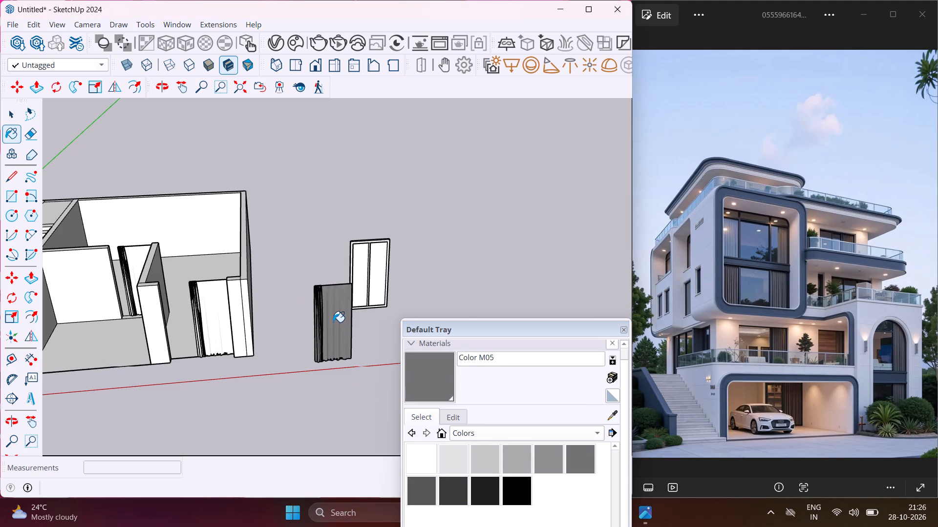
Paint the front opening's curtain and the interior opening's curtain with Color M05.
{"action": "scroll", "coordinate": [333, 322], "scroll_direction": "up", "scroll_amount": 4}
{"action": "left_click", "coordinate": [130, 279]}
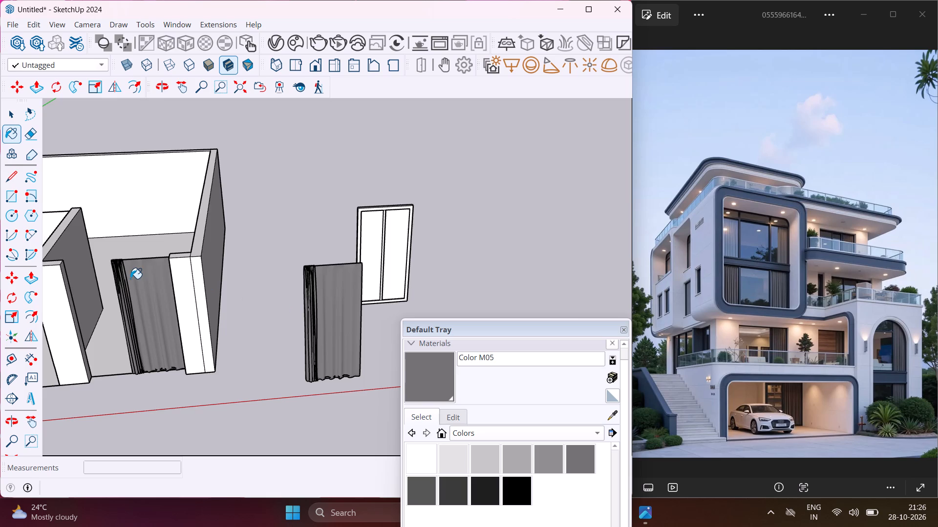
{"action": "middle_click_drag", "start_coordinate": [130, 279], "coordinate": [476, 260]}
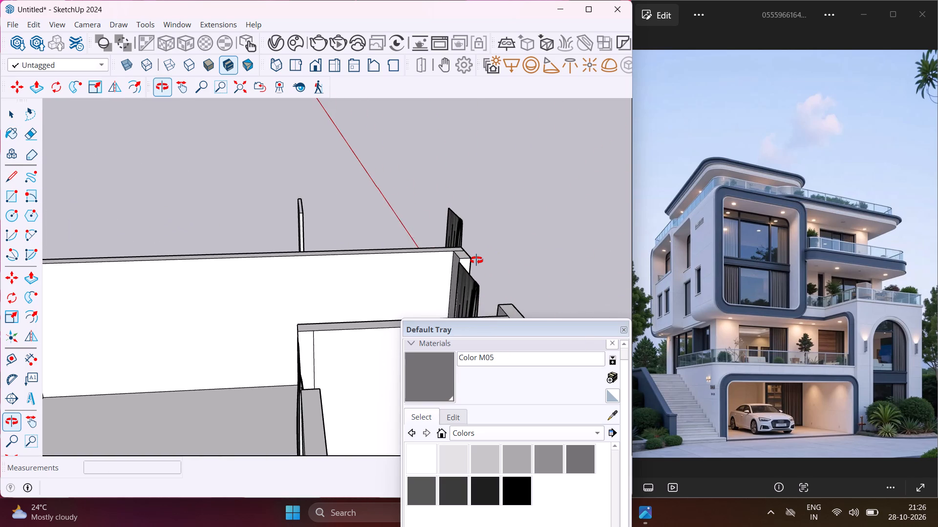
{"action": "middle_click_drag", "start_coordinate": [476, 260], "coordinate": [419, 258]}
{"action": "left_click", "coordinate": [180, 356]}
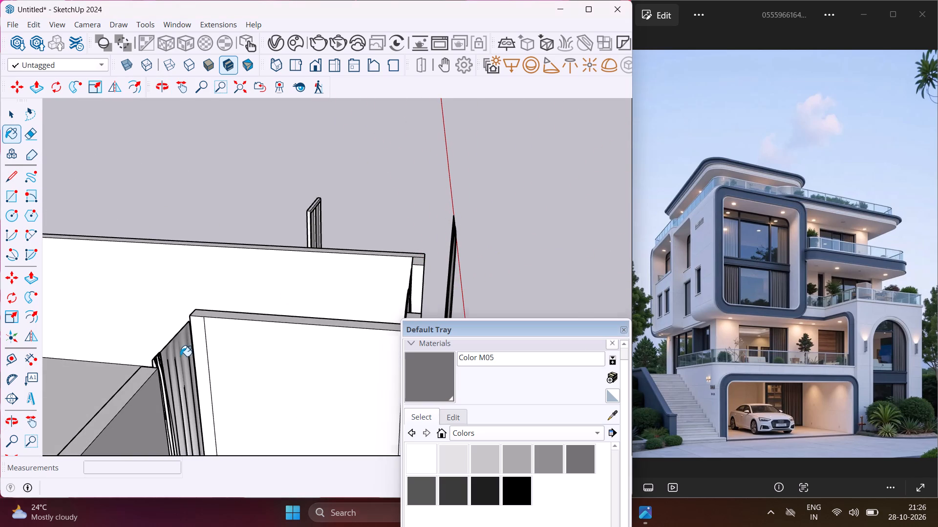
{"action": "key", "text": "Escape"}
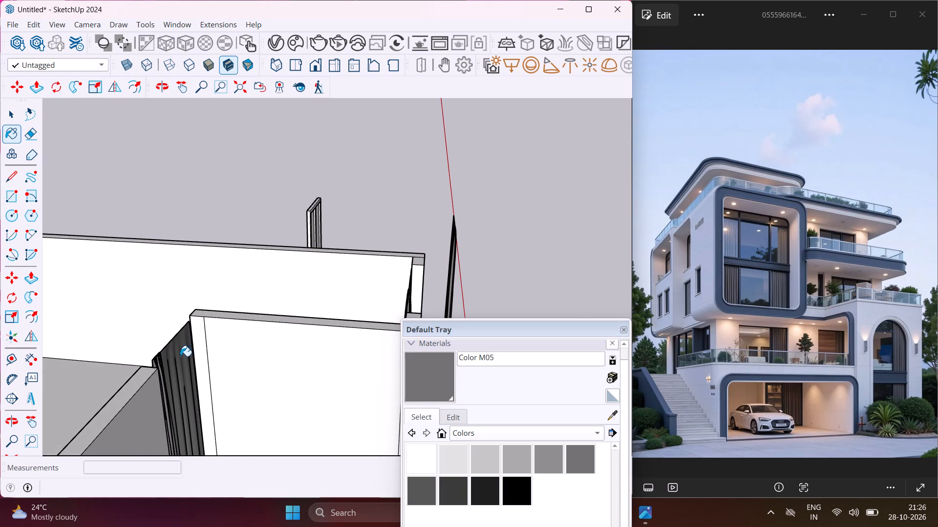
{"action": "key", "text": "space"}
Paint the freestanding door panel's frame face, top, one outer side, and the visible mullion and jamb reveals with Color M07.
{"action": "scroll", "coordinate": [127, 287], "scroll_direction": "down", "scroll_amount": 6}
{"action": "middle_click_drag", "start_coordinate": [274, 280], "coordinate": [225, 288]}
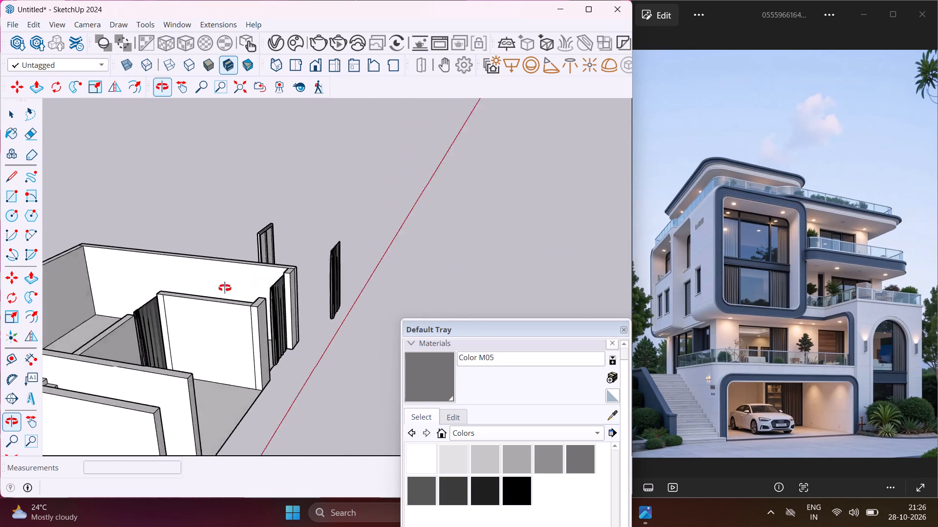
{"action": "middle_click_drag", "start_coordinate": [225, 288], "coordinate": [123, 294]}
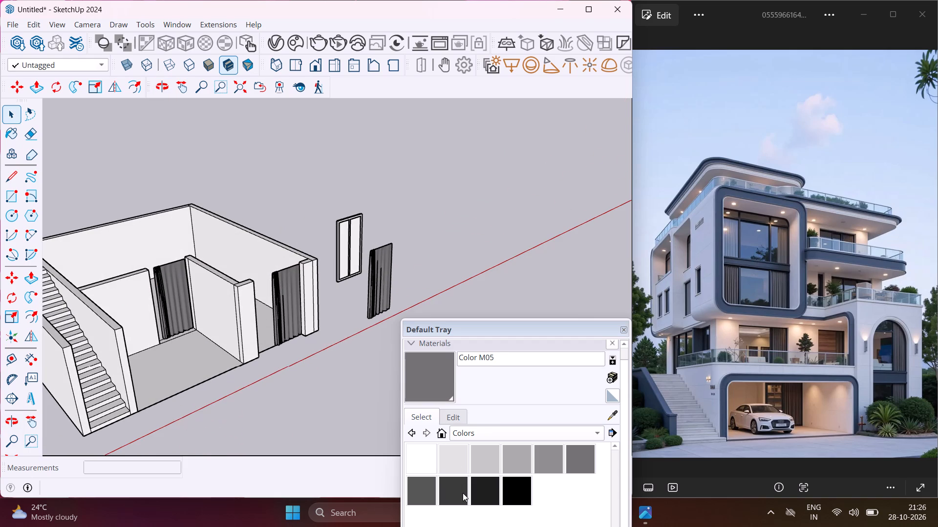
{"action": "left_click", "coordinate": [463, 493]}
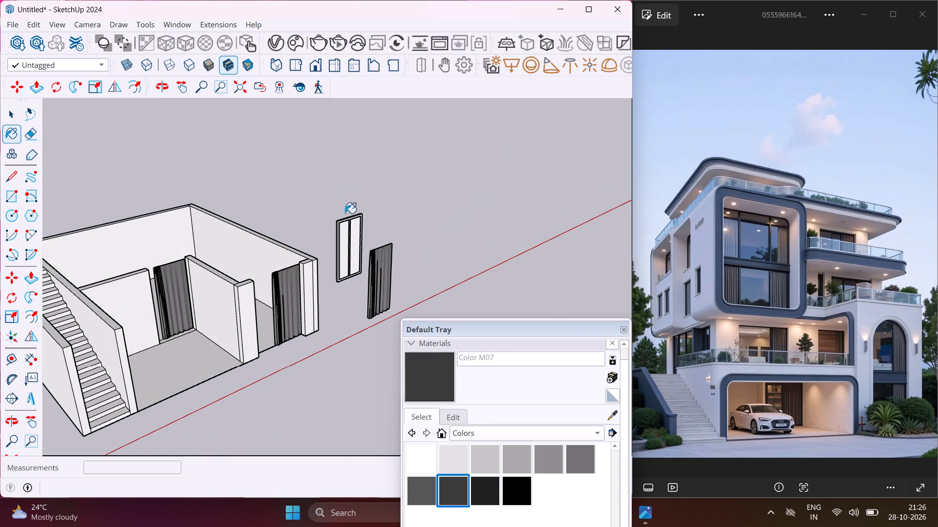
{"action": "scroll", "coordinate": [346, 218], "scroll_direction": "up", "scroll_amount": 18}
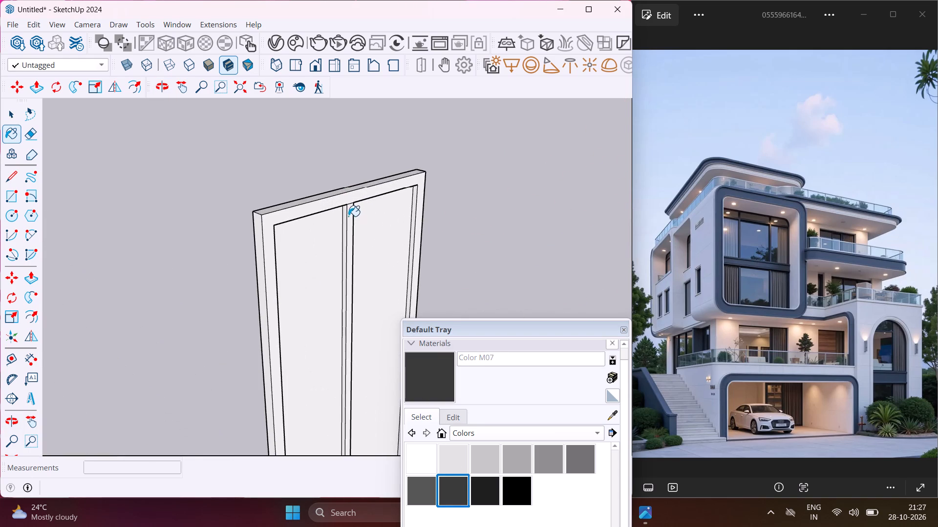
{"action": "left_click", "coordinate": [348, 216]}
{"action": "scroll", "coordinate": [348, 210], "scroll_direction": "up", "scroll_amount": 8}
{"action": "left_click", "coordinate": [344, 188]}
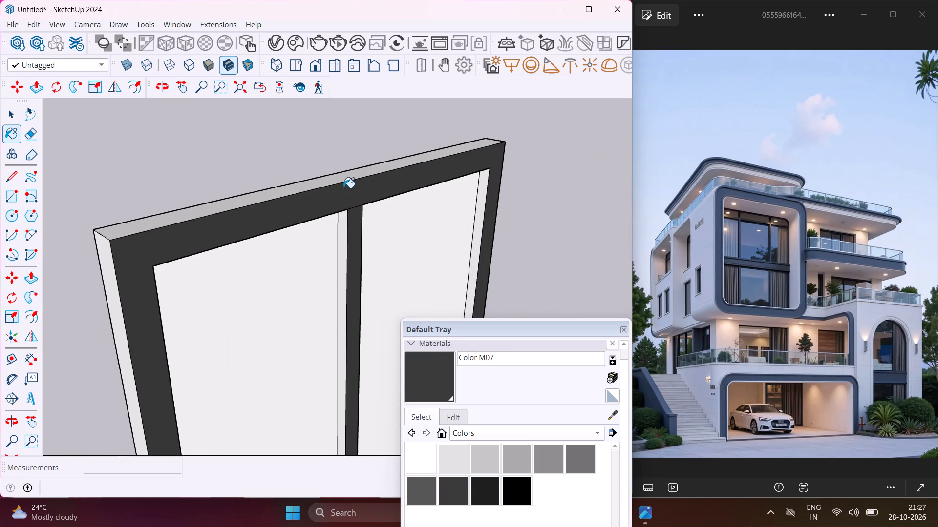
{"action": "left_click", "coordinate": [331, 176]}
{"action": "left_click", "coordinate": [341, 233]}
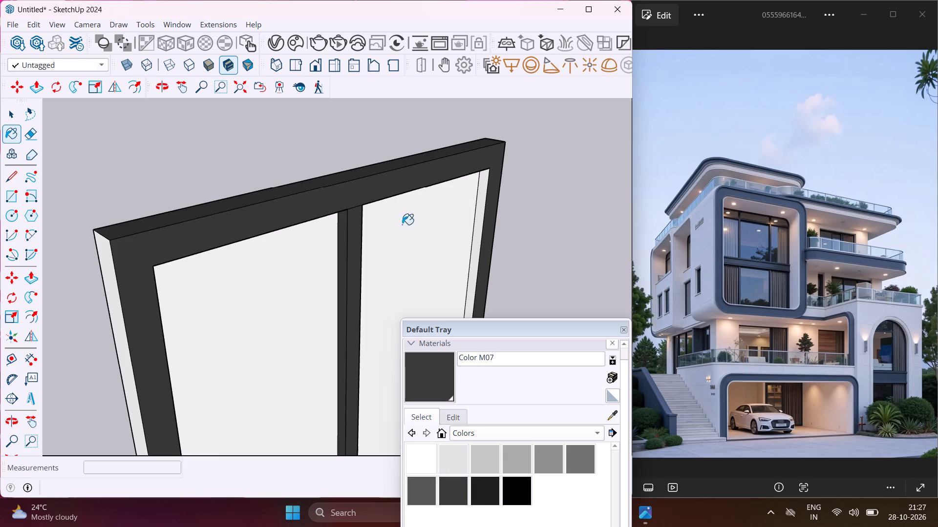
{"action": "left_click", "coordinate": [483, 201]}
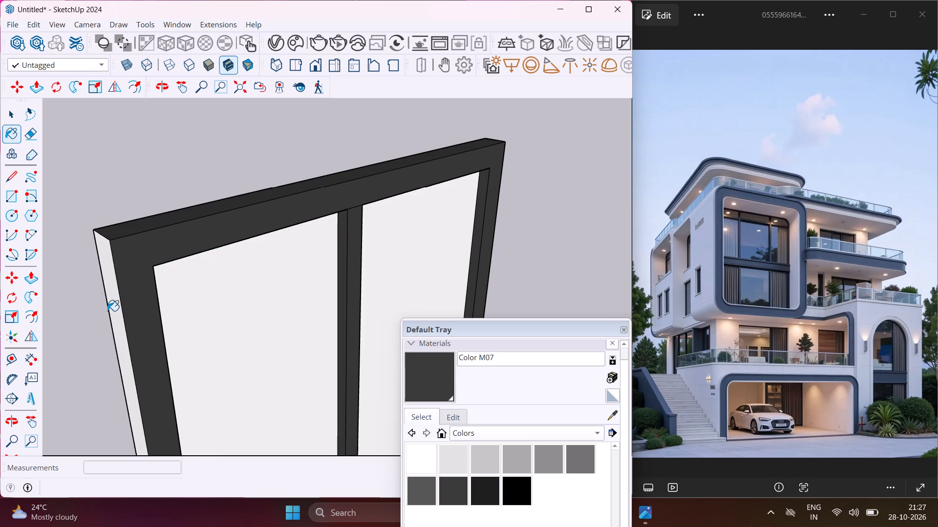
{"action": "left_click", "coordinate": [113, 310]}
Paint the door frame's other outer side and the opposite mullion and jamb reveals with Color M07.
{"action": "scroll", "coordinate": [142, 288], "scroll_direction": "down", "scroll_amount": 4}
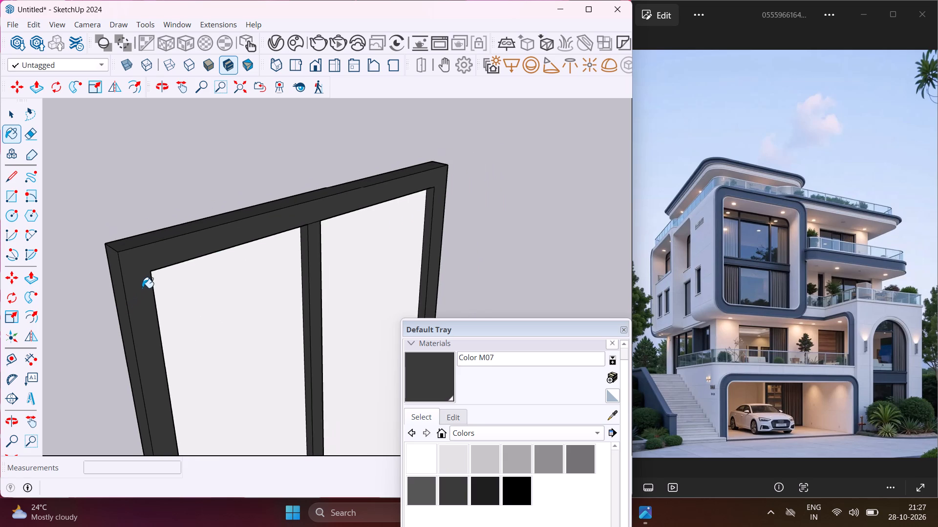
{"action": "middle_click_drag", "start_coordinate": [233, 277], "coordinate": [63, 263]}
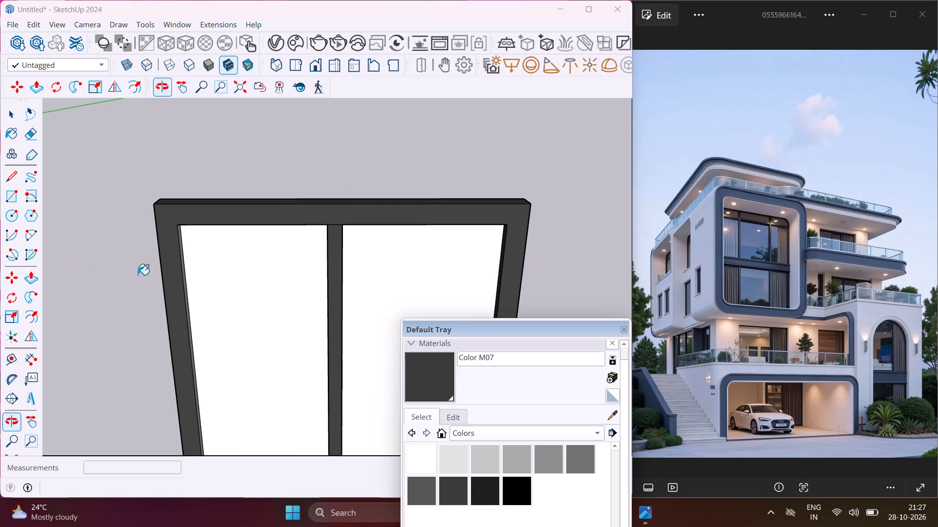
{"action": "middle_click_drag", "start_coordinate": [226, 286], "coordinate": [97, 237]}
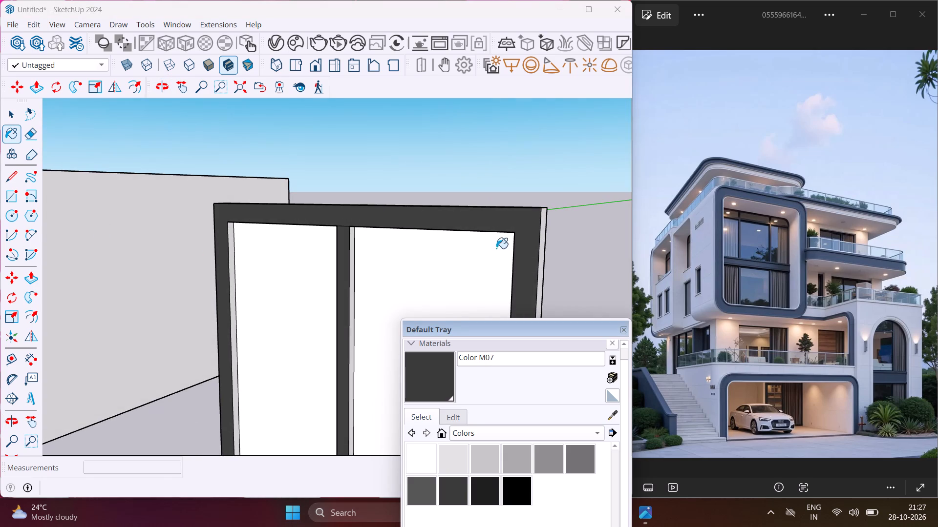
{"action": "scroll", "coordinate": [553, 220], "scroll_direction": "up", "scroll_amount": 2}
{"action": "left_click", "coordinate": [531, 226]}
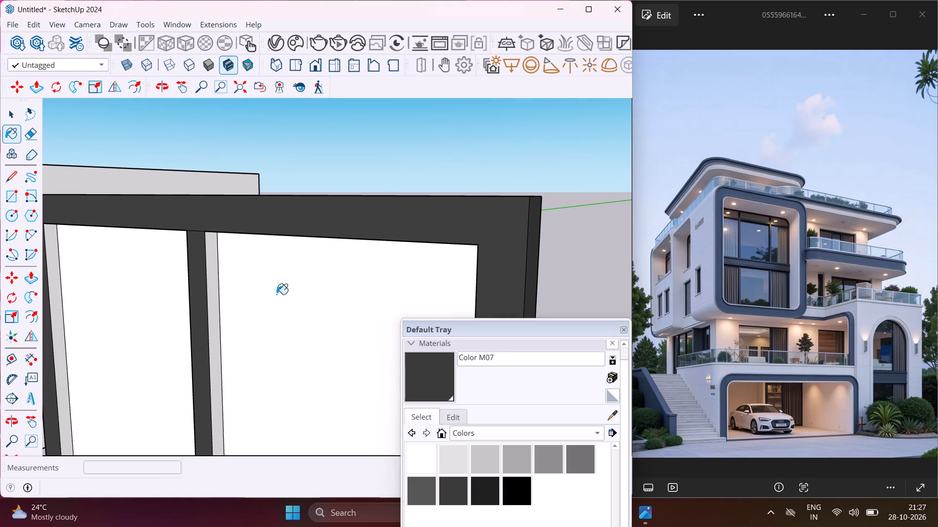
{"action": "left_click", "coordinate": [214, 278]}
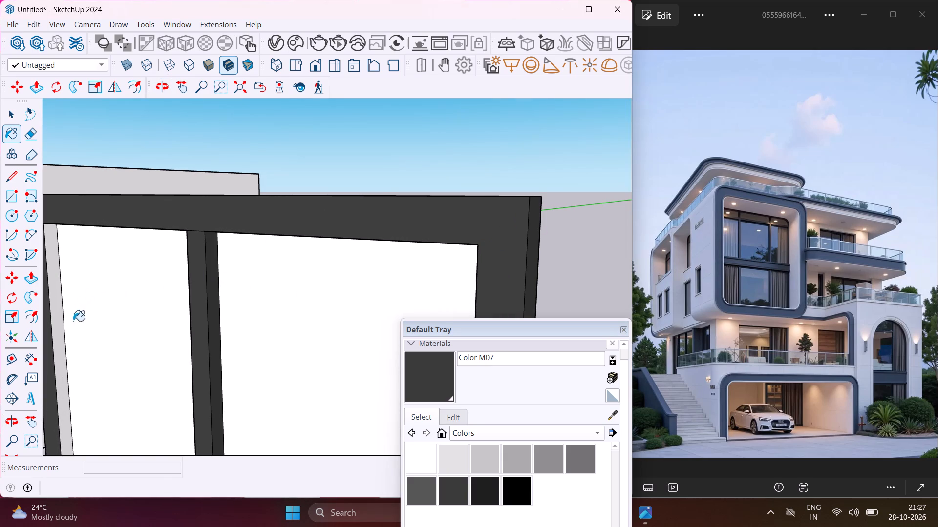
{"action": "left_click", "coordinate": [56, 341]}
Paint the underside of the door frame's top rail above both panes with Color M07.
{"action": "middle_click_drag", "start_coordinate": [62, 343], "coordinate": [448, 304]}
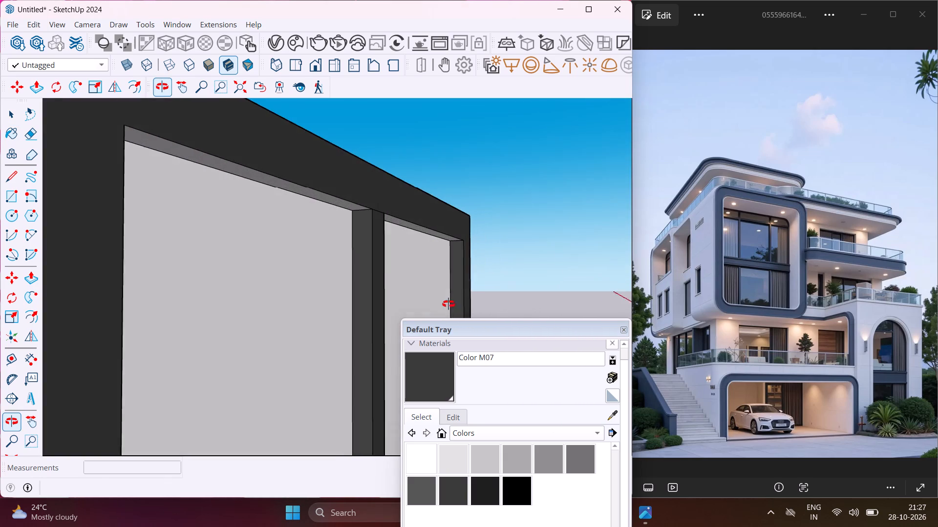
{"action": "middle_click_drag", "start_coordinate": [448, 304], "coordinate": [450, 305]}
{"action": "scroll", "coordinate": [367, 213], "scroll_direction": "up", "scroll_amount": 3}
{"action": "left_click", "coordinate": [362, 206]}
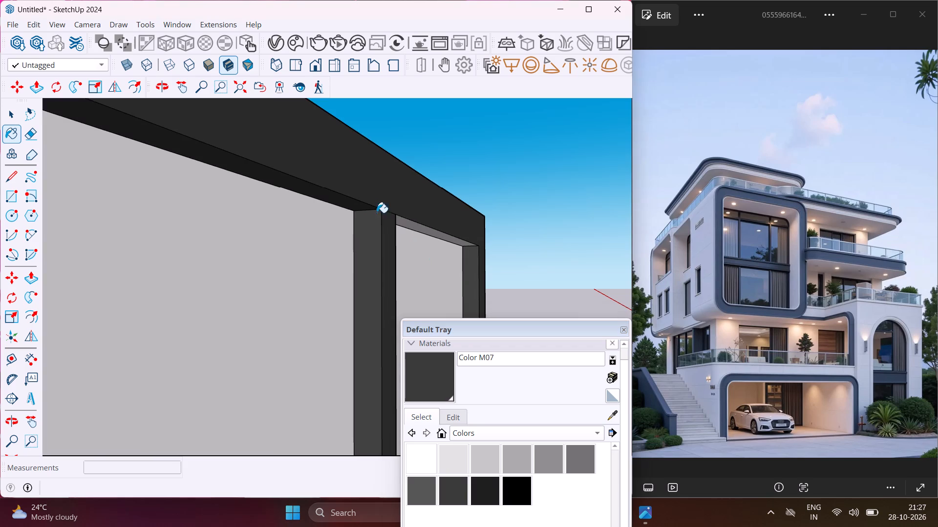
{"action": "left_click", "coordinate": [409, 226]}
Paint the bottom rail's upper faces beneath both panes and its underside with Color M07.
{"action": "middle_click_drag", "start_coordinate": [424, 215], "coordinate": [310, 382]}
{"action": "scroll", "coordinate": [310, 382], "scroll_direction": "up", "scroll_amount": 1}
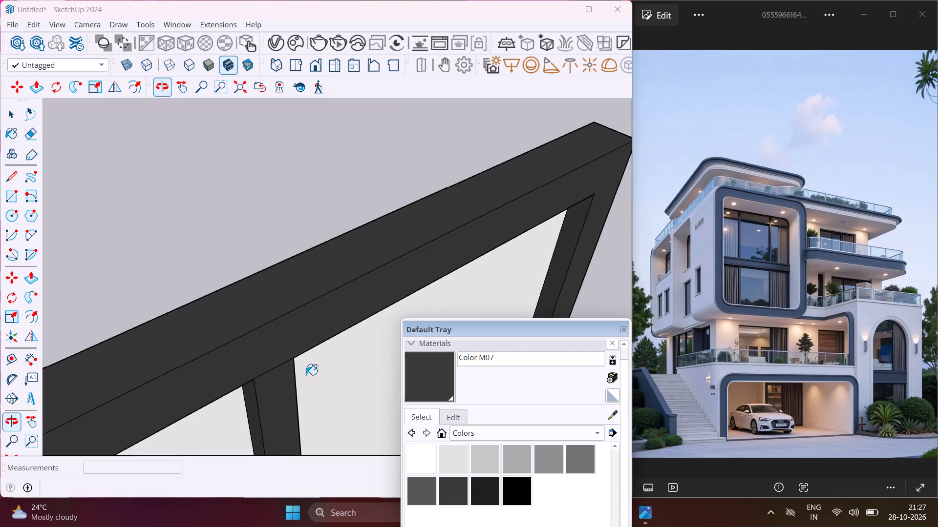
{"action": "scroll", "coordinate": [320, 253], "scroll_direction": "down", "scroll_amount": 17}
{"action": "scroll", "coordinate": [316, 251], "scroll_direction": "down", "scroll_amount": 5}
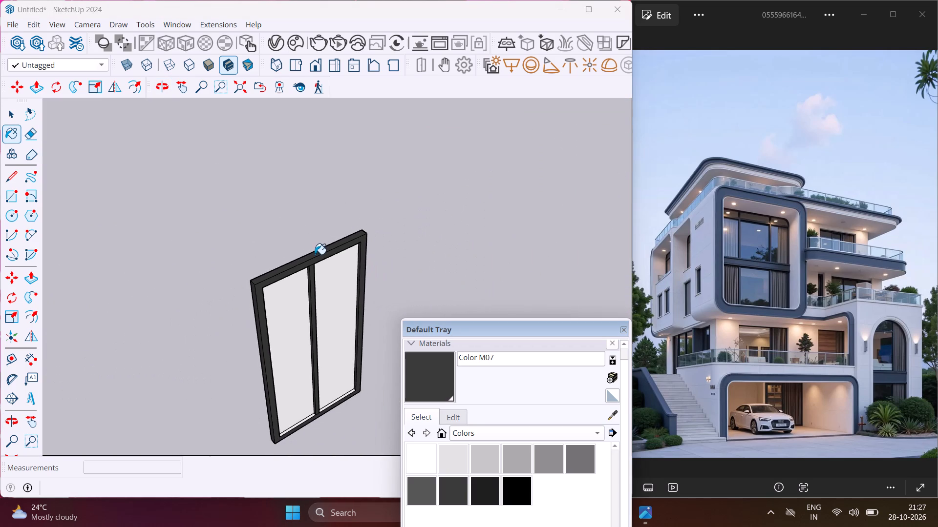
{"action": "scroll", "coordinate": [314, 254], "scroll_direction": "down", "scroll_amount": 4}
{"action": "scroll", "coordinate": [302, 396], "scroll_direction": "up", "scroll_amount": 9}
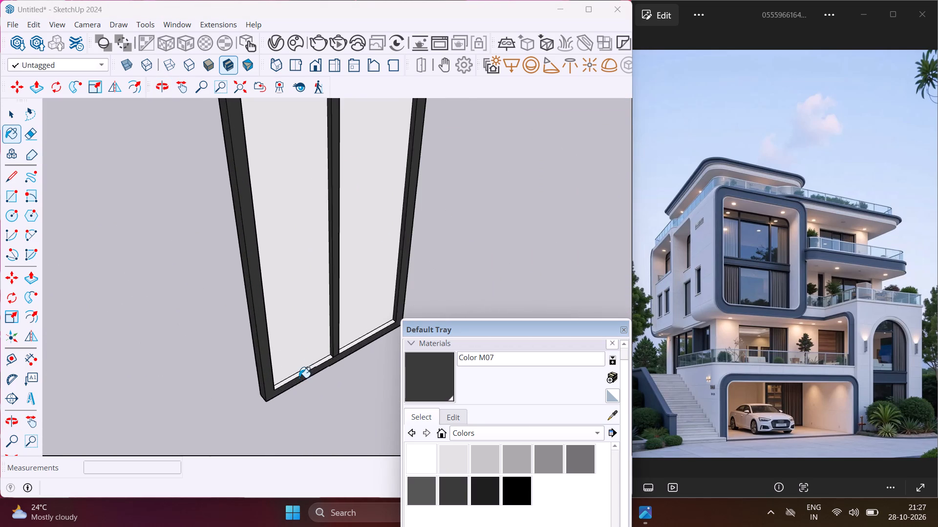
{"action": "scroll", "coordinate": [299, 377], "scroll_direction": "up", "scroll_amount": 13}
{"action": "left_click", "coordinate": [340, 345]}
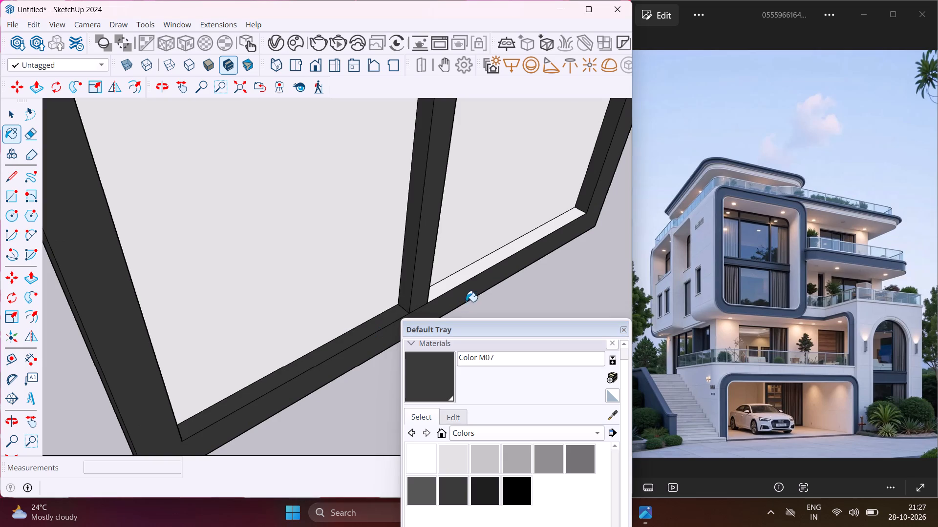
{"action": "left_click", "coordinate": [474, 279]}
{"action": "left_click", "coordinate": [472, 273]}
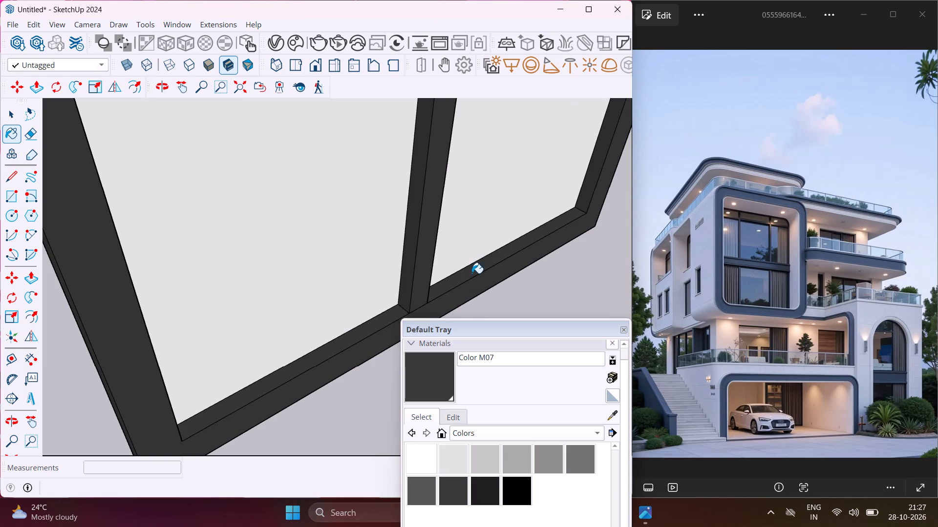
{"action": "middle_click_drag", "start_coordinate": [286, 386], "coordinate": [438, 144]}
{"action": "left_click", "coordinate": [365, 240]}
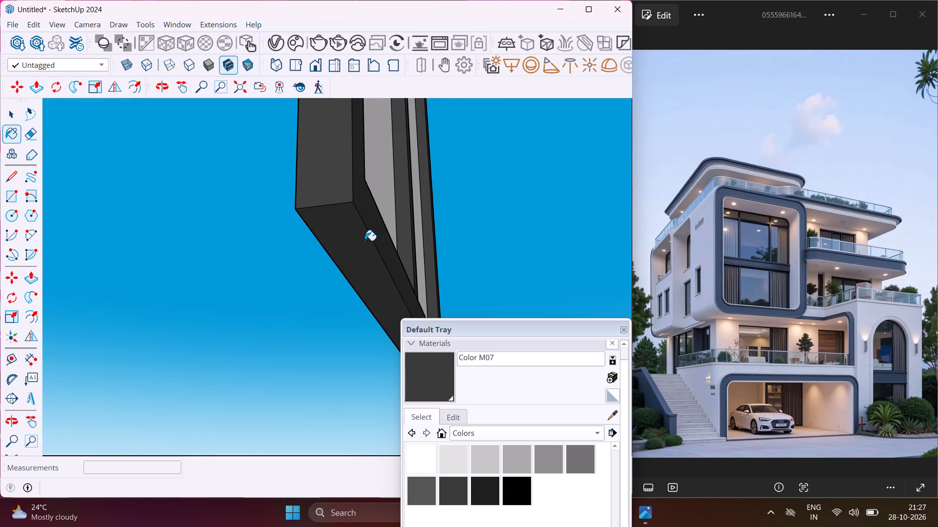
Paint both front panes of the freestanding door panel with Mirror 01 from the Glass and Mirrors materials.
{"action": "middle_click_drag", "start_coordinate": [388, 259], "coordinate": [188, 394]}
{"action": "scroll", "coordinate": [189, 395], "scroll_direction": "down", "scroll_amount": 5}
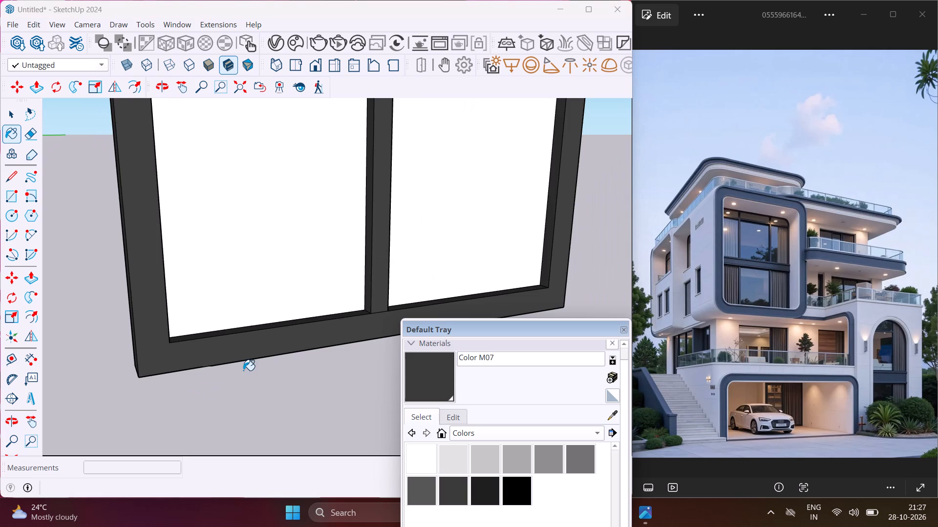
{"action": "scroll", "coordinate": [243, 365], "scroll_direction": "down", "scroll_amount": 5}
{"action": "middle_click_drag", "start_coordinate": [243, 365], "coordinate": [355, 434]}
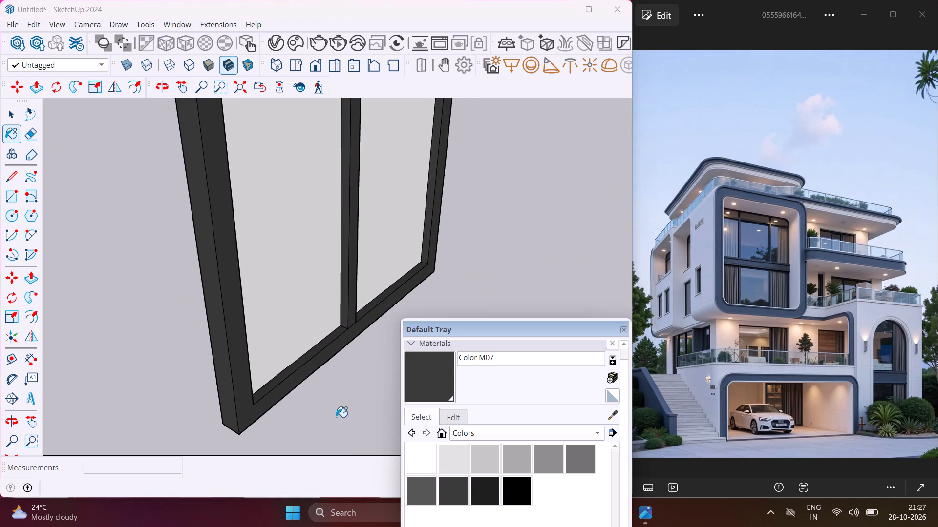
{"action": "scroll", "coordinate": [335, 416], "scroll_direction": "down", "scroll_amount": 13}
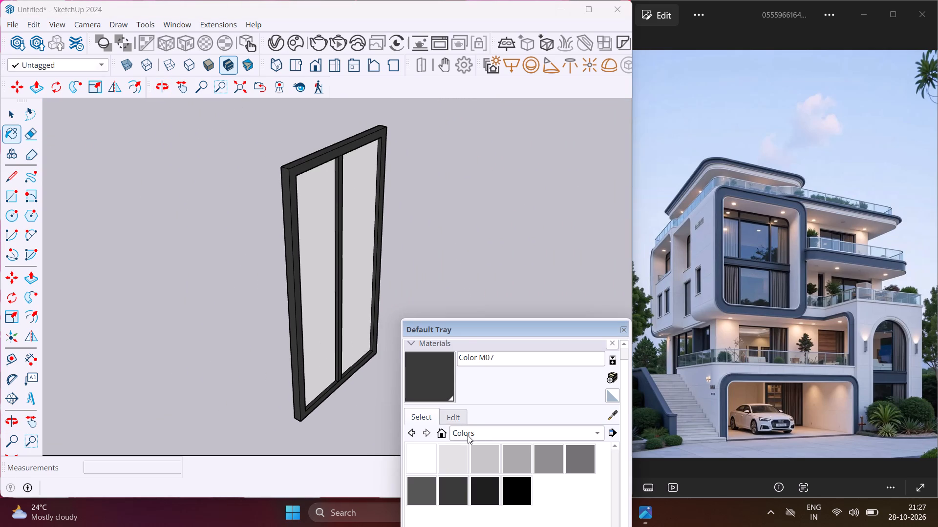
{"action": "left_click", "coordinate": [482, 433]}
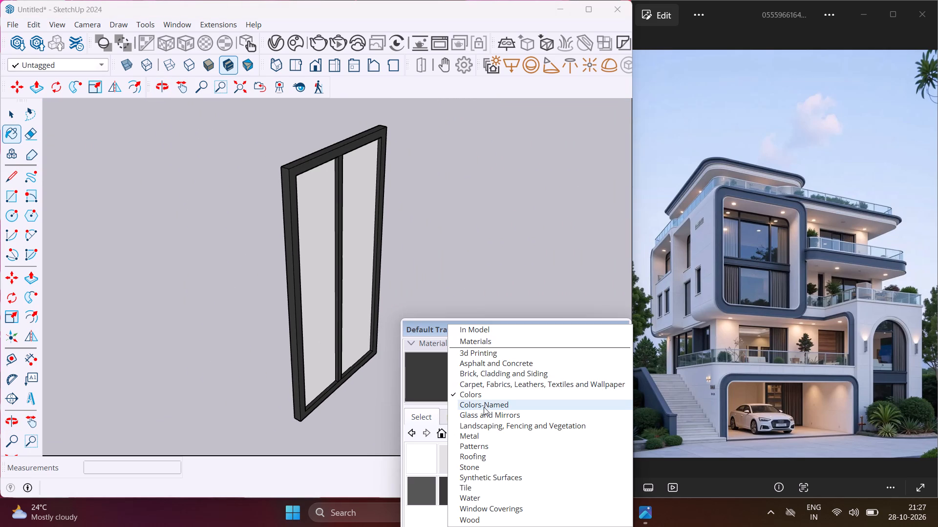
{"action": "left_click", "coordinate": [487, 414]}
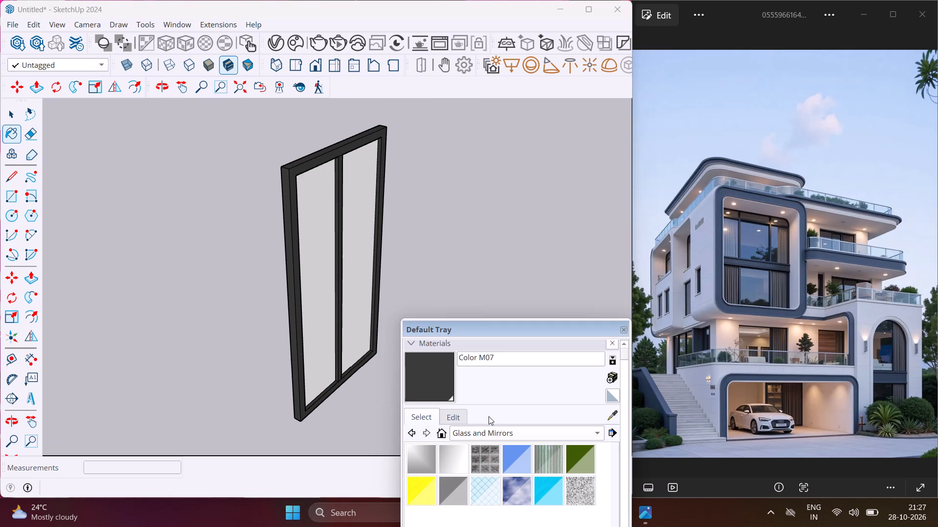
{"action": "left_click_drag", "start_coordinate": [411, 458], "coordinate": [397, 451]}
{"action": "left_click", "coordinate": [423, 462]}
{"action": "scroll", "coordinate": [346, 334], "scroll_direction": "up", "scroll_amount": 1}
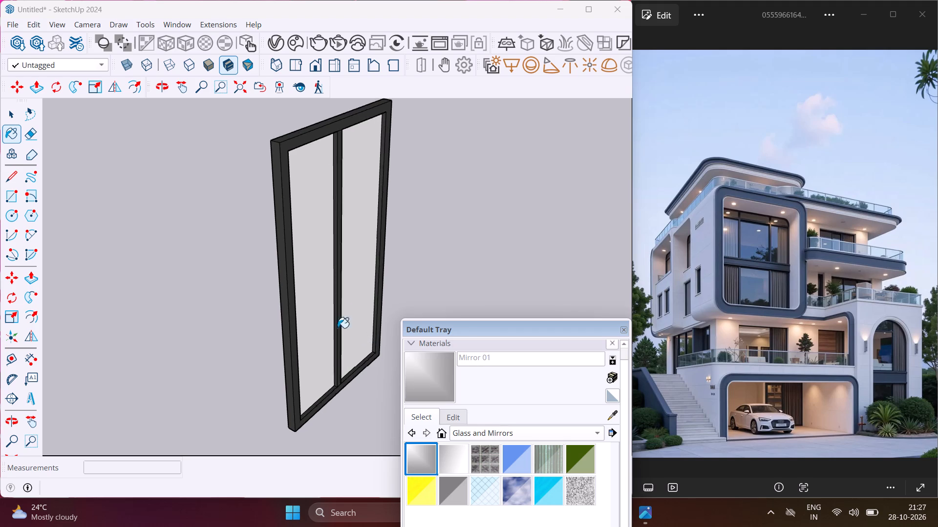
{"action": "scroll", "coordinate": [338, 328], "scroll_direction": "up", "scroll_amount": 6}
{"action": "left_click", "coordinate": [318, 312]}
{"action": "left_click", "coordinate": [358, 279]}
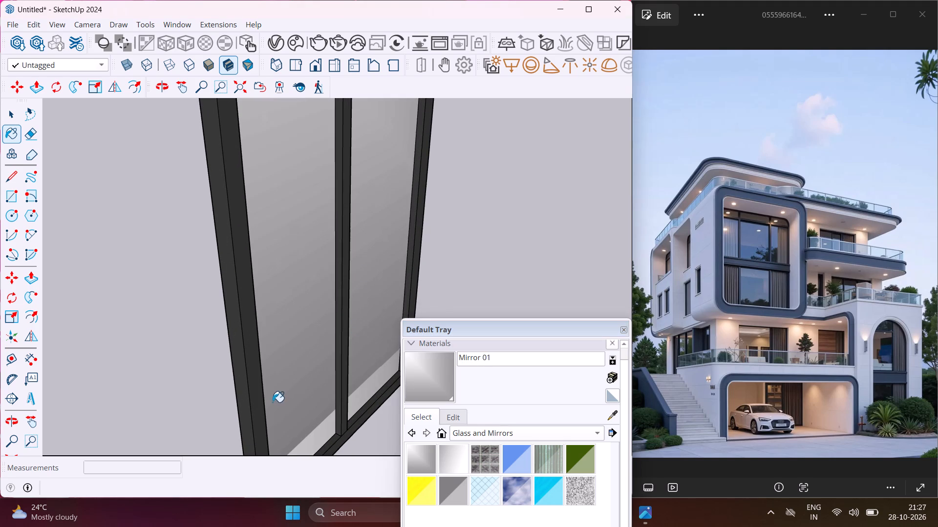
Paint the plain back face of the door panel with Mirror 01.
{"action": "middle_click_drag", "start_coordinate": [272, 402], "coordinate": [503, 427]}
{"action": "left_click", "coordinate": [509, 246]}
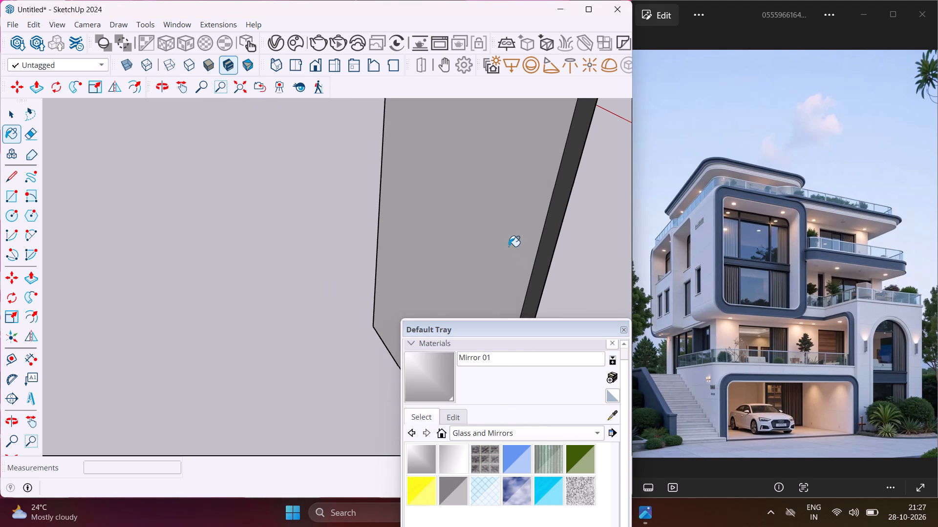
{"action": "key", "text": "Escape"}
{"action": "key", "text": "space"}
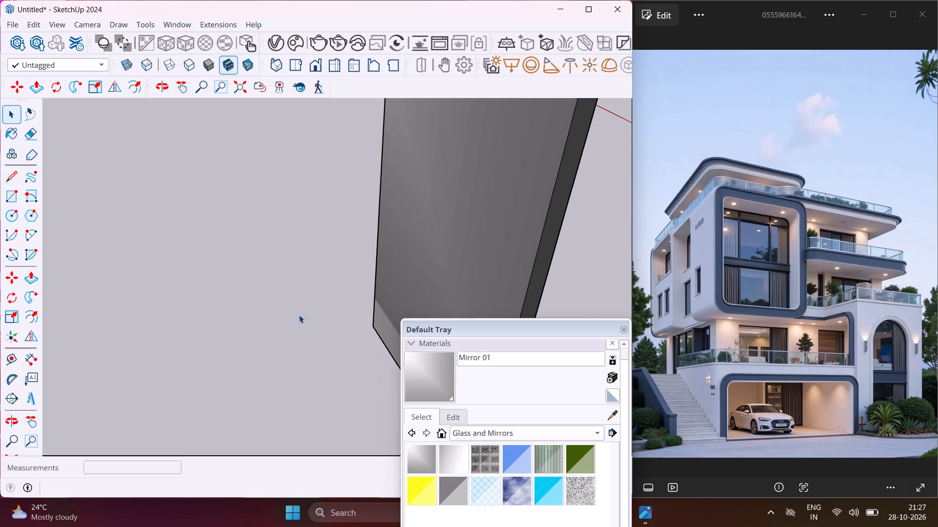
Move the whole door panel by its bottom outer corner into the interior wall opening, snapping to the base of the opening's jamb in front of the curtain.
{"action": "scroll", "coordinate": [325, 312], "scroll_direction": "down", "scroll_amount": 3}
{"action": "middle_click_drag", "start_coordinate": [512, 230], "coordinate": [359, 208]}
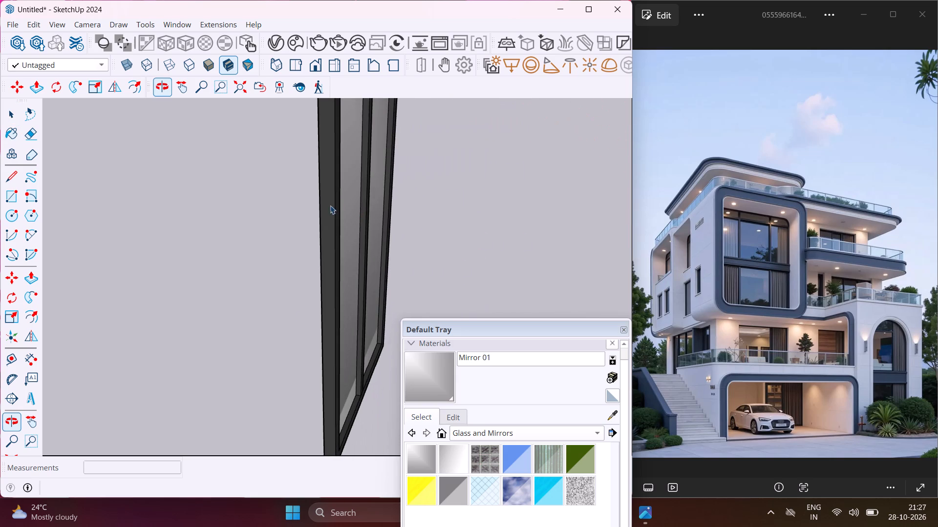
{"action": "scroll", "coordinate": [330, 205], "scroll_direction": "down", "scroll_amount": 5}
{"action": "middle_click_drag", "start_coordinate": [355, 229], "coordinate": [240, 242]}
{"action": "scroll", "coordinate": [204, 257], "scroll_direction": "down", "scroll_amount": 7}
{"action": "middle_click_drag", "start_coordinate": [242, 289], "coordinate": [276, 296]}
{"action": "left_click_drag", "start_coordinate": [366, 118], "coordinate": [204, 354]}
{"action": "key", "text": "m"}
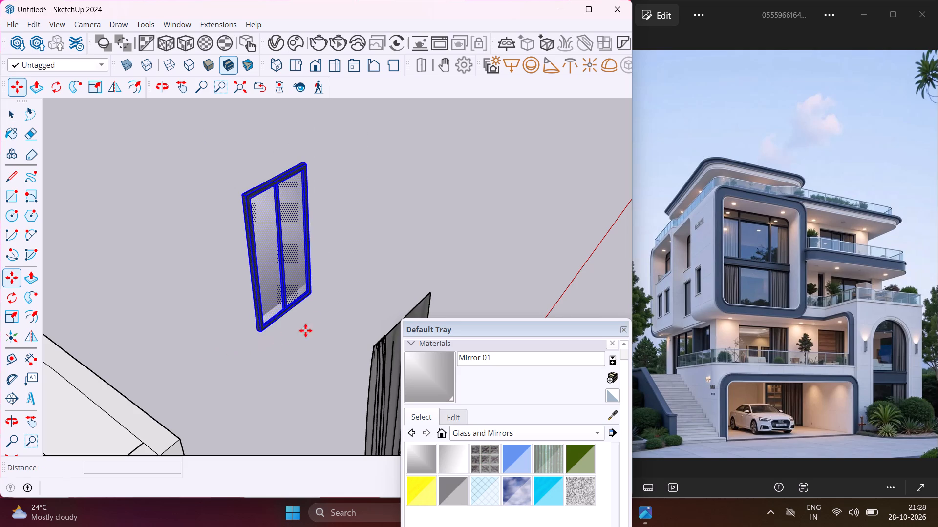
{"action": "scroll", "coordinate": [318, 292], "scroll_direction": "up", "scroll_amount": 10}
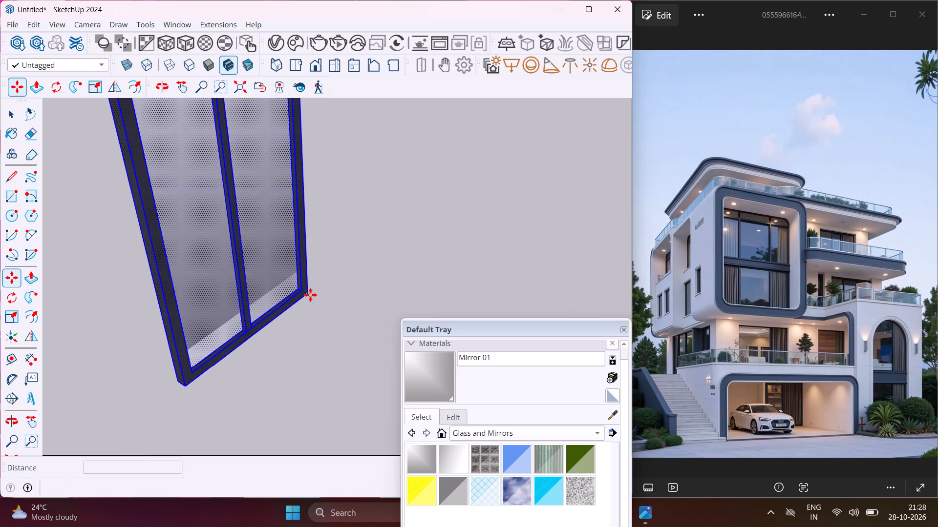
{"action": "left_click", "coordinate": [309, 294]}
{"action": "scroll", "coordinate": [306, 293], "scroll_direction": "down", "scroll_amount": 9}
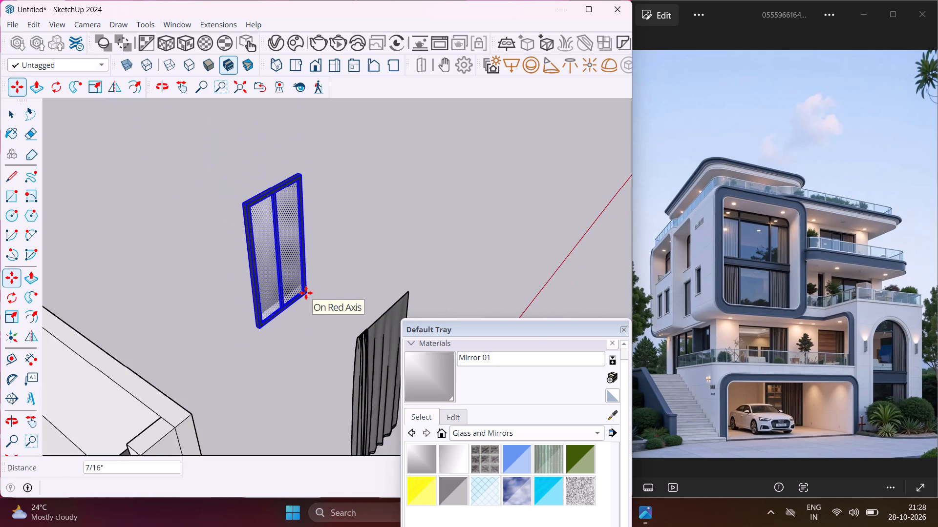
{"action": "scroll", "coordinate": [306, 293], "scroll_direction": "down", "scroll_amount": 9}
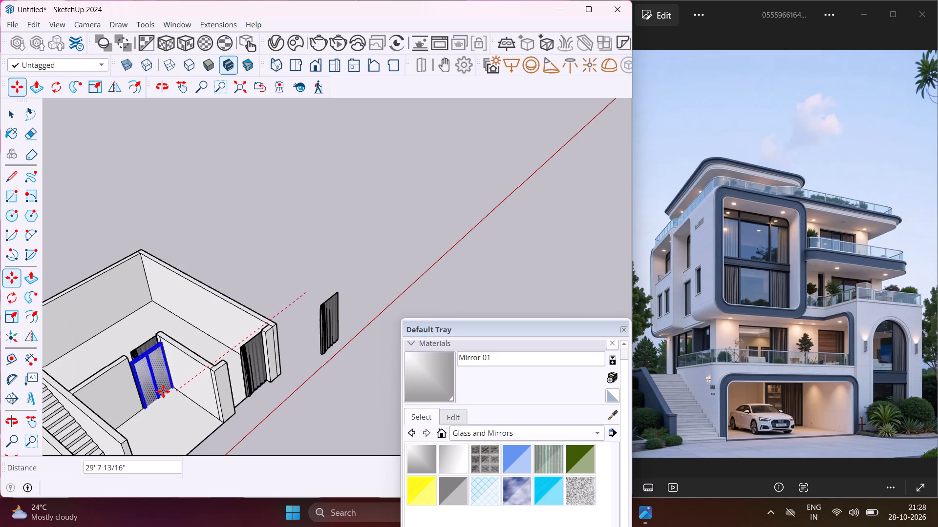
{"action": "scroll", "coordinate": [167, 384], "scroll_direction": "up", "scroll_amount": 18}
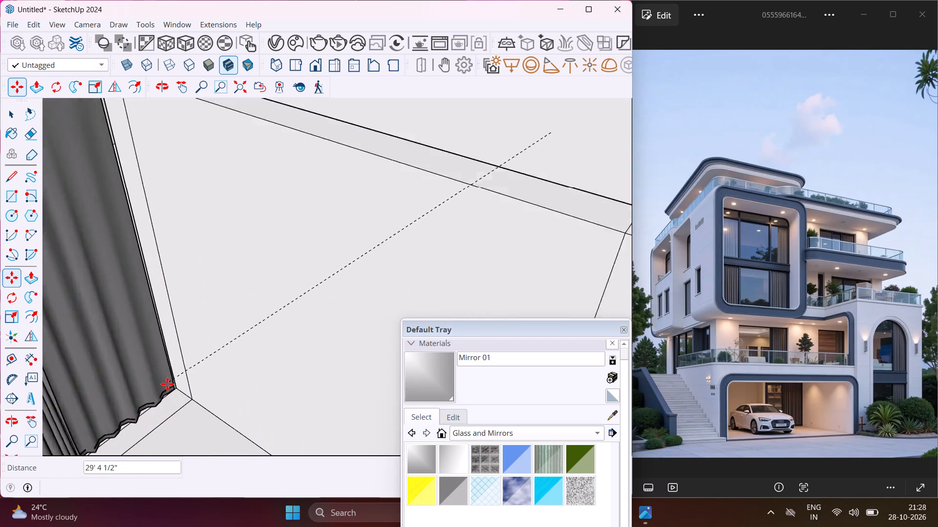
{"action": "scroll", "coordinate": [167, 384], "scroll_direction": "up", "scroll_amount": 2}
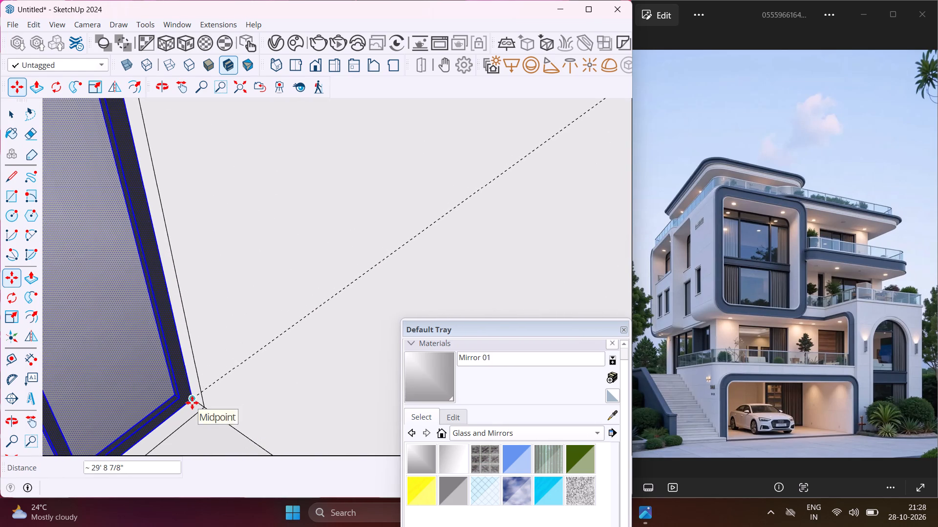
{"action": "left_click", "coordinate": [194, 404]}
{"action": "scroll", "coordinate": [165, 396], "scroll_direction": "down", "scroll_amount": 5}
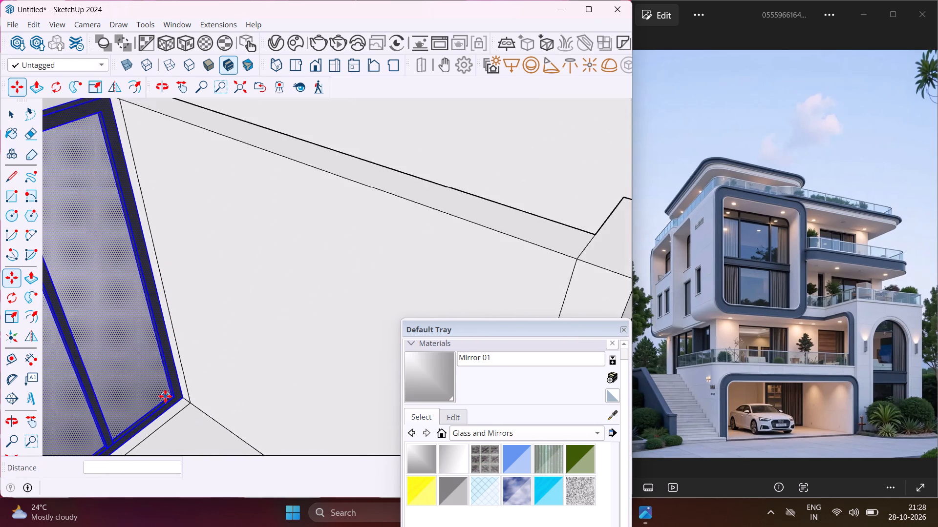
{"action": "scroll", "coordinate": [165, 396], "scroll_direction": "down", "scroll_amount": 9}
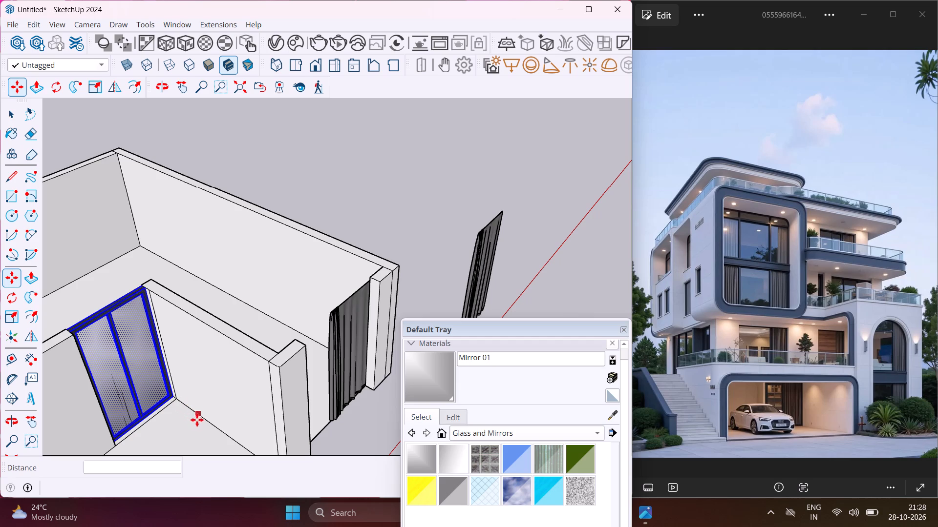
{"action": "key", "text": "Escape"}
{"action": "key", "text": "space"}
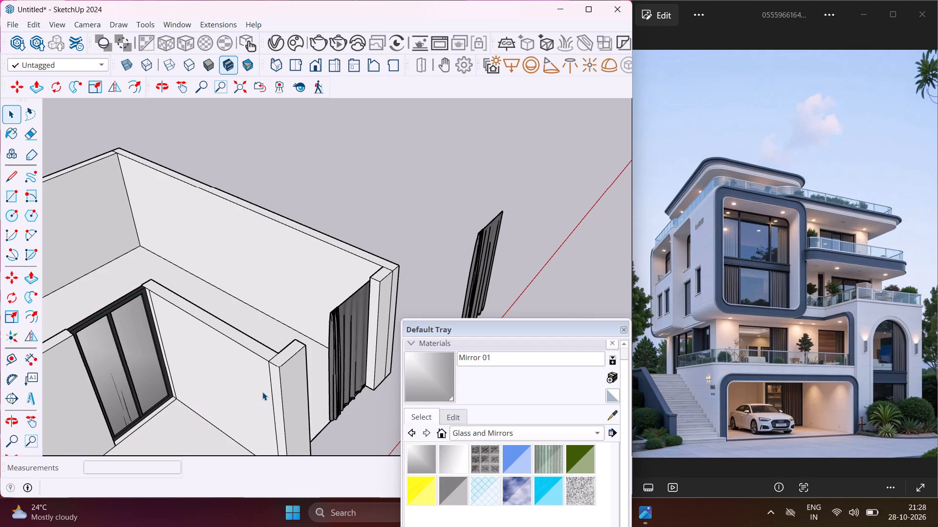
Draw a vertical rotated rectangle 25' 3" long and 6" high on the rear wall's outer top edge, from the outer corner to the staircase wall.
{"action": "scroll", "coordinate": [262, 392], "scroll_direction": "down", "scroll_amount": 4}
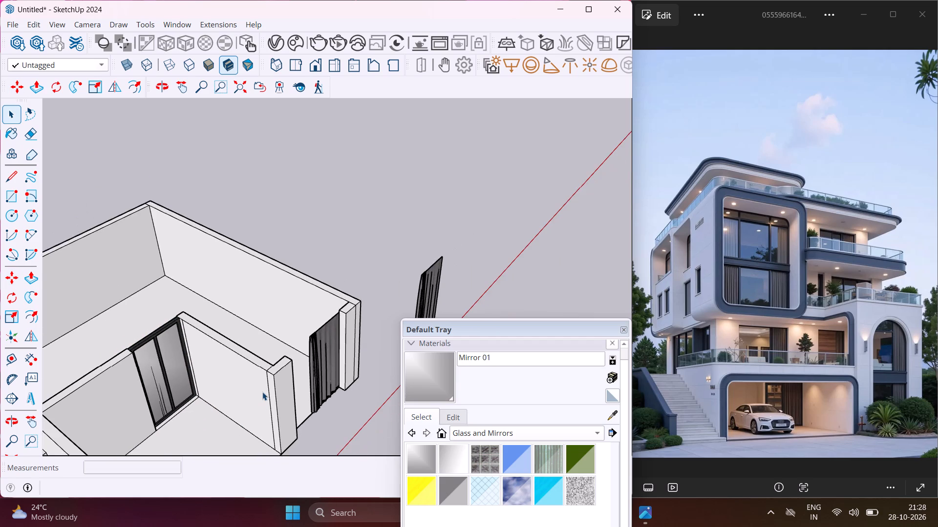
{"action": "scroll", "coordinate": [262, 392], "scroll_direction": "down", "scroll_amount": 14}
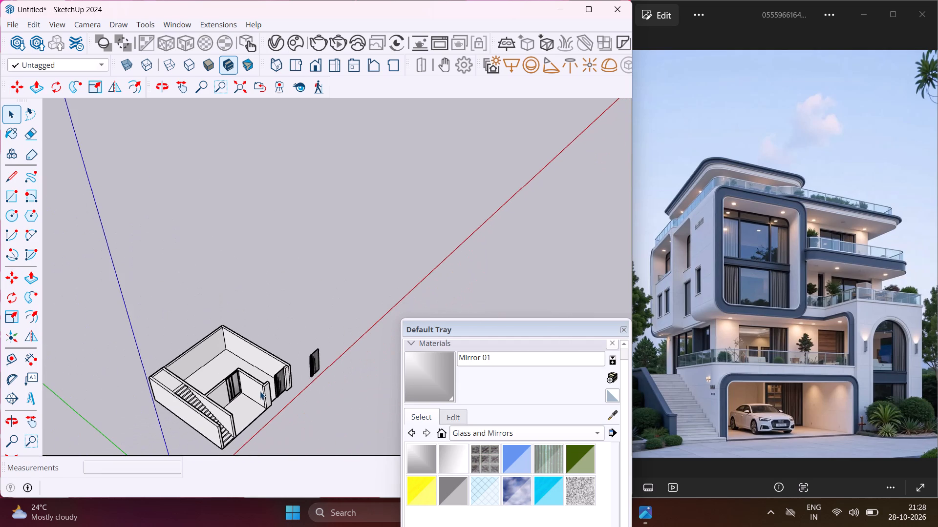
{"action": "middle_click_drag", "start_coordinate": [235, 405], "coordinate": [131, 356]}
{"action": "scroll", "coordinate": [178, 327], "scroll_direction": "up", "scroll_amount": 5}
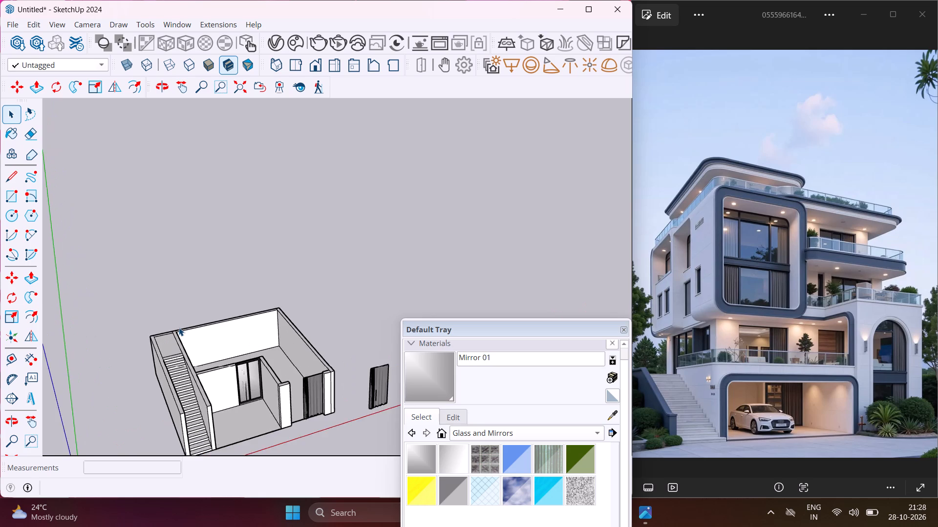
{"action": "scroll", "coordinate": [179, 327], "scroll_direction": "up", "scroll_amount": 9}
{"action": "middle_click_drag", "start_coordinate": [176, 340], "coordinate": [251, 342]}
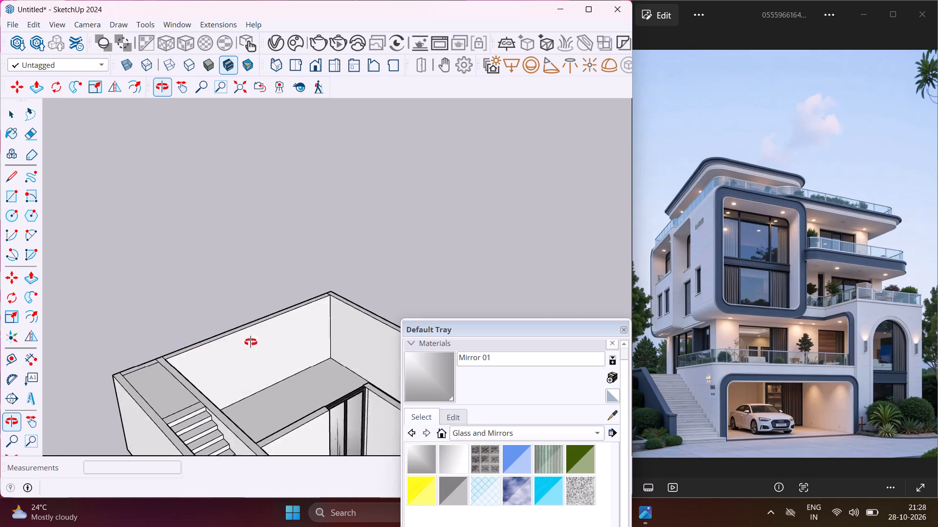
{"action": "middle_click_drag", "start_coordinate": [251, 342], "coordinate": [319, 331]}
{"action": "scroll", "coordinate": [217, 305], "scroll_direction": "down", "scroll_amount": 4}
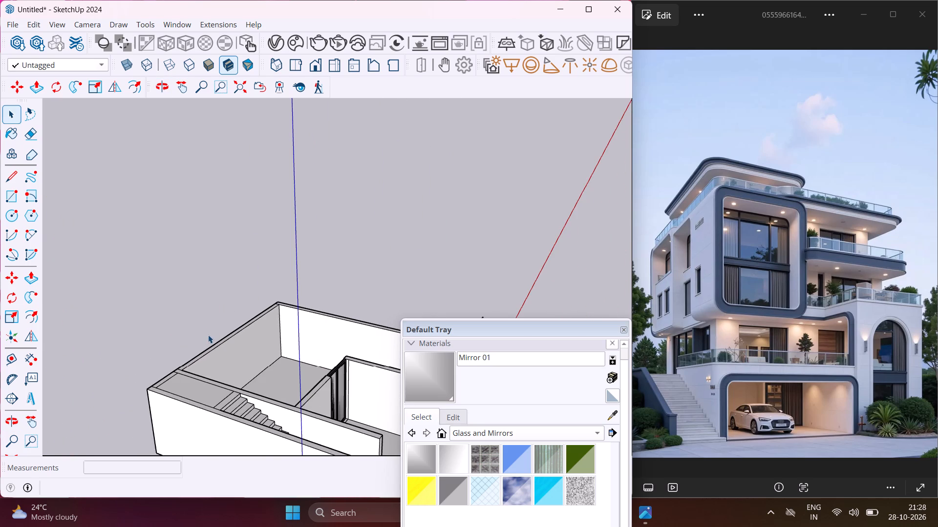
{"action": "middle_click_drag", "start_coordinate": [208, 335], "coordinate": [227, 335]}
{"action": "scroll", "coordinate": [208, 310], "scroll_direction": "down", "scroll_amount": 4}
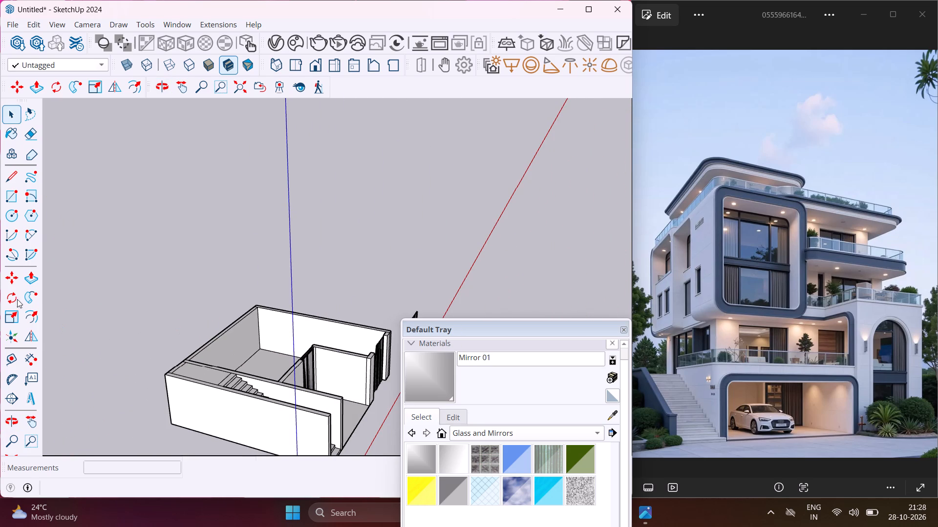
{"action": "left_click_drag", "start_coordinate": [23, 201], "coordinate": [27, 201]}
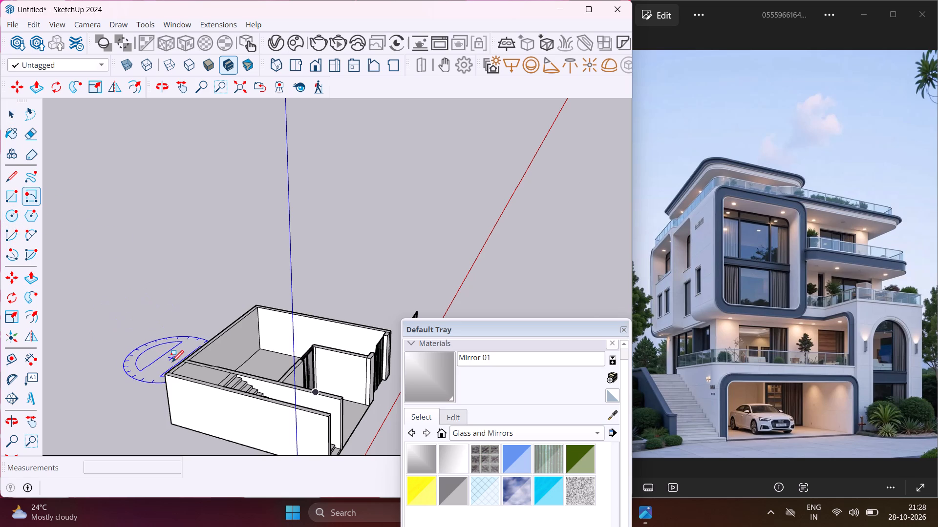
{"action": "middle_click_drag", "start_coordinate": [171, 362], "coordinate": [208, 364]}
{"action": "scroll", "coordinate": [208, 364], "scroll_direction": "up", "scroll_amount": 6}
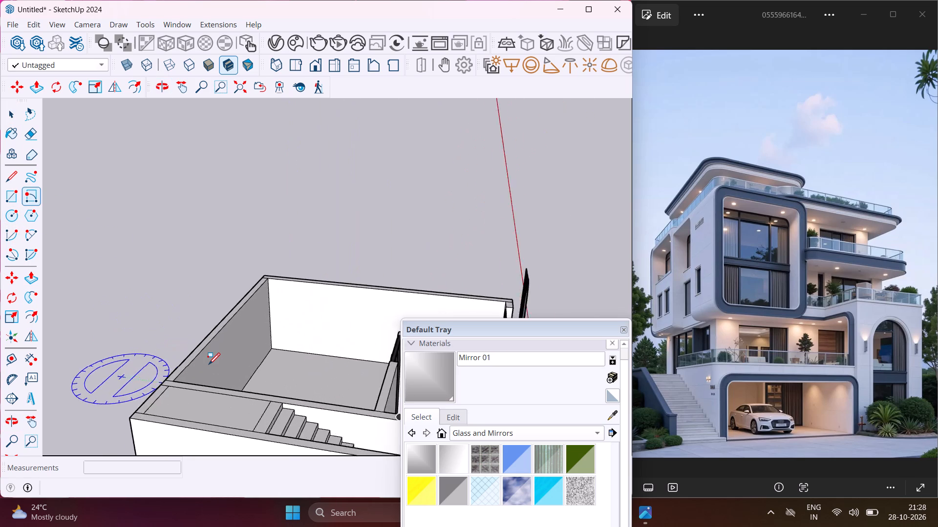
{"action": "scroll", "coordinate": [208, 364], "scroll_direction": "up", "scroll_amount": 2}
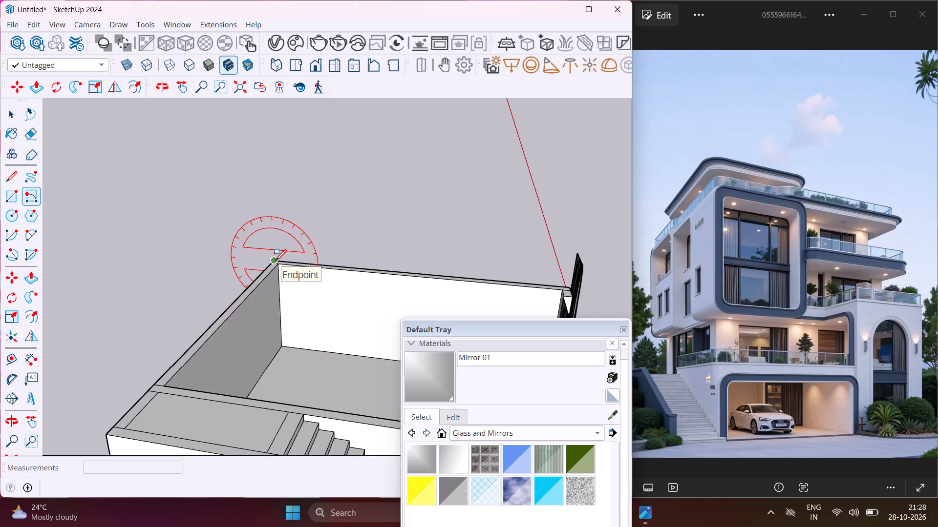
{"action": "left_click", "coordinate": [275, 261]}
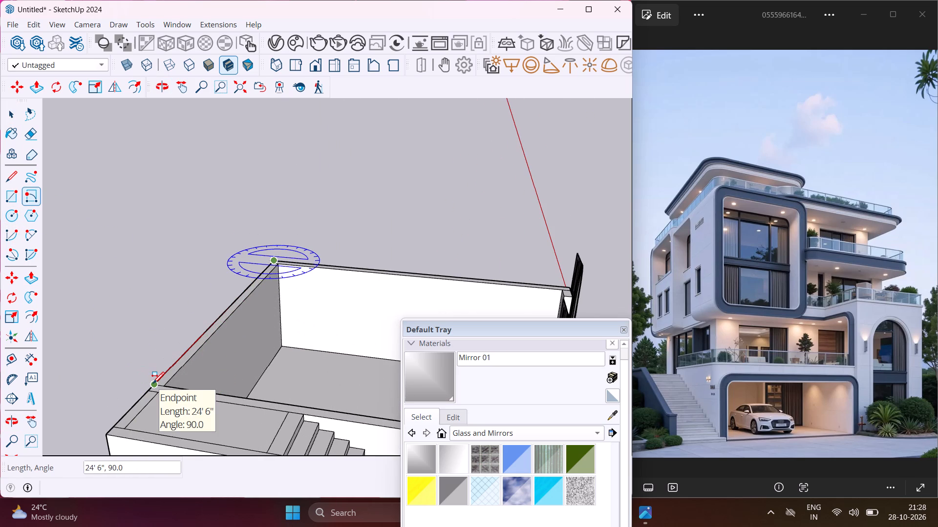
{"action": "scroll", "coordinate": [152, 383], "scroll_direction": "up", "scroll_amount": 3}
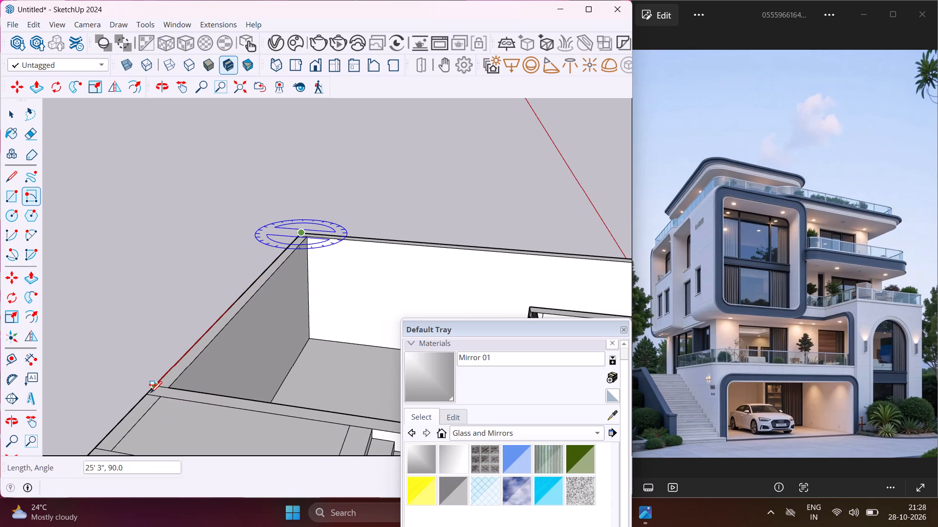
{"action": "left_click", "coordinate": [146, 394]}
{"action": "middle_click_drag", "start_coordinate": [146, 393], "coordinate": [209, 325]}
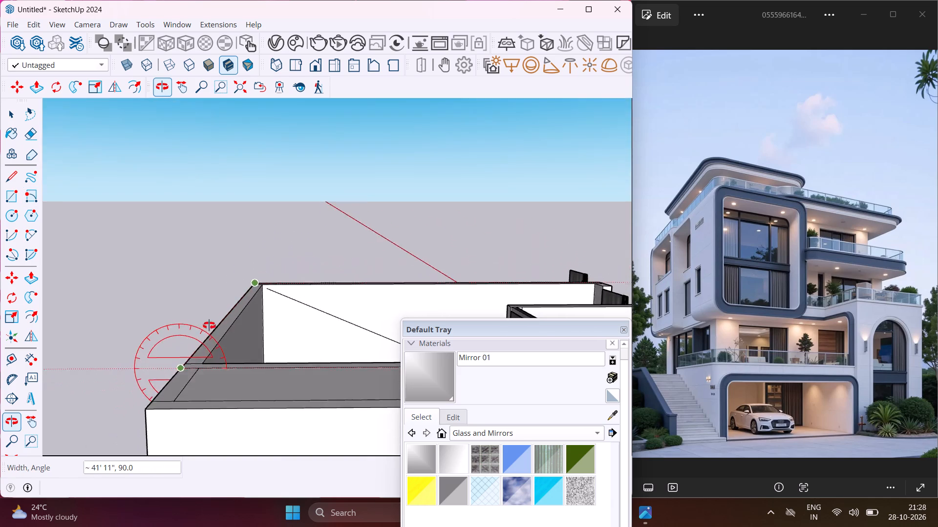
{"action": "middle_click_drag", "start_coordinate": [209, 325], "coordinate": [226, 291]}
{"action": "scroll", "coordinate": [211, 295], "scroll_direction": "up", "scroll_amount": 1}
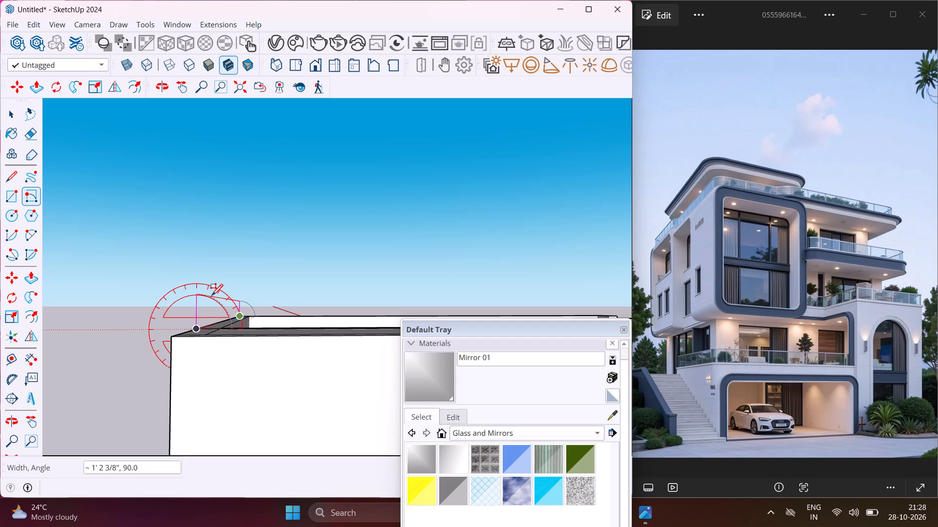
{"action": "key", "text": "6"}
{"action": "key", "text": "shift+quotedbl"}
{"action": "key", "text": "Return"}
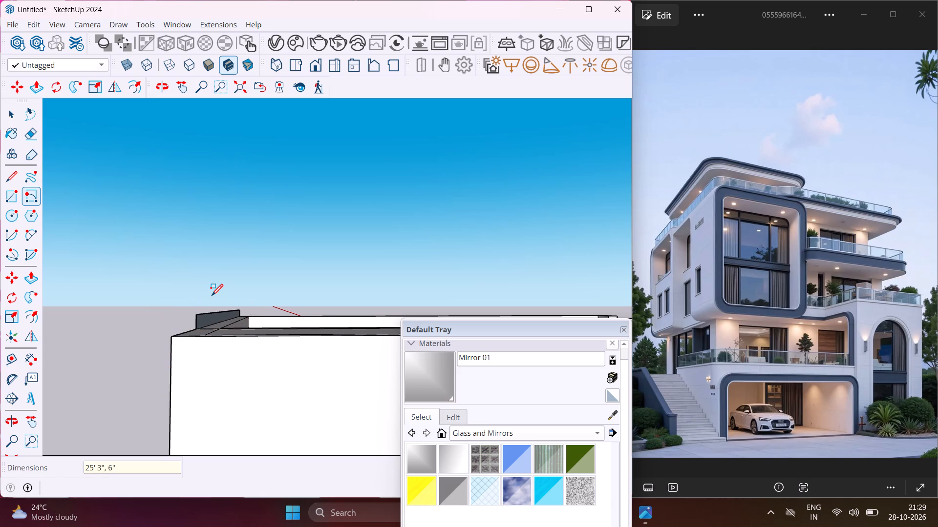
{"action": "key", "text": "Escape"}
Push/Pull the thin vertical rectangle on the rear wall 30' forward over the rooms to the building's front edge, forming the slab.
{"action": "key", "text": "space"}
{"action": "middle_click_drag", "start_coordinate": [206, 315], "coordinate": [144, 355]}
{"action": "scroll", "coordinate": [144, 355], "scroll_direction": "up", "scroll_amount": 4}
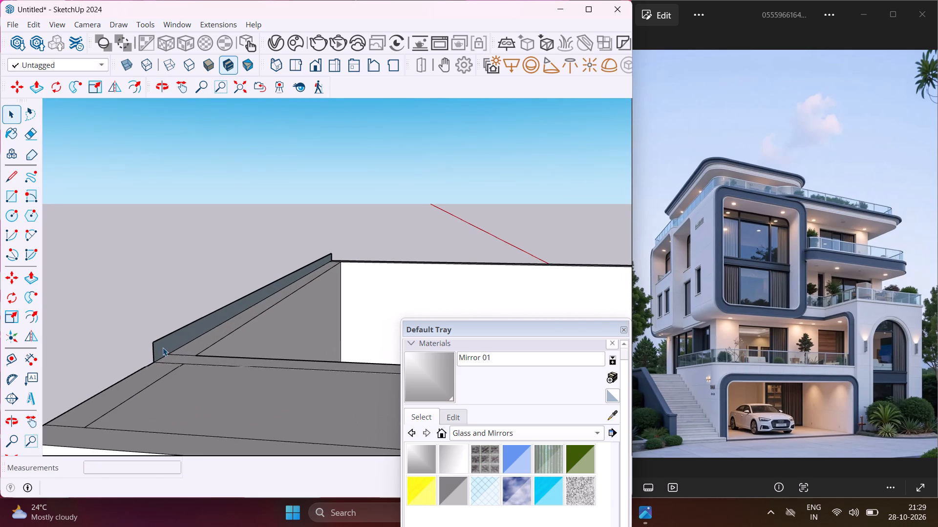
{"action": "left_click", "coordinate": [163, 347]}
{"action": "key", "text": "p"}
{"action": "left_click", "coordinate": [163, 347]}
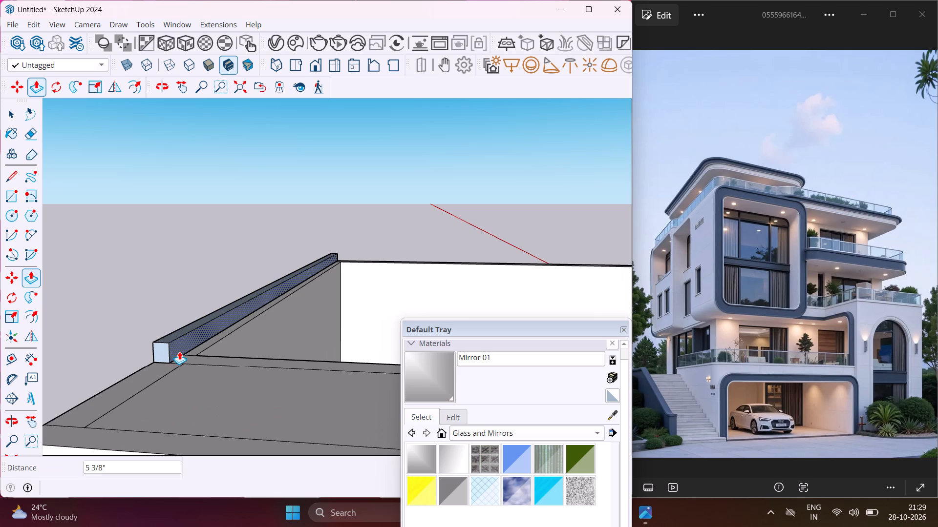
{"action": "scroll", "coordinate": [171, 350], "scroll_direction": "down", "scroll_amount": 6}
{"action": "scroll", "coordinate": [128, 326], "scroll_direction": "down", "scroll_amount": 3}
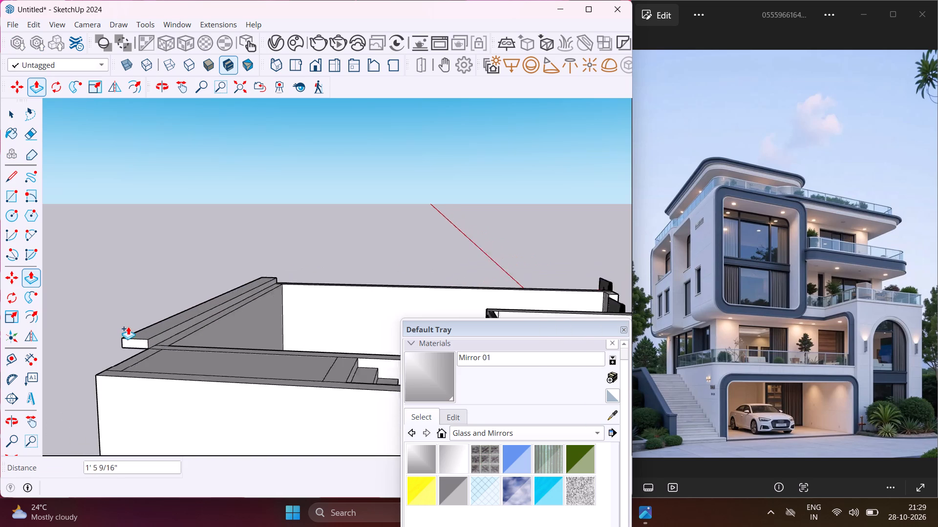
{"action": "scroll", "coordinate": [128, 326], "scroll_direction": "down", "scroll_amount": 12}
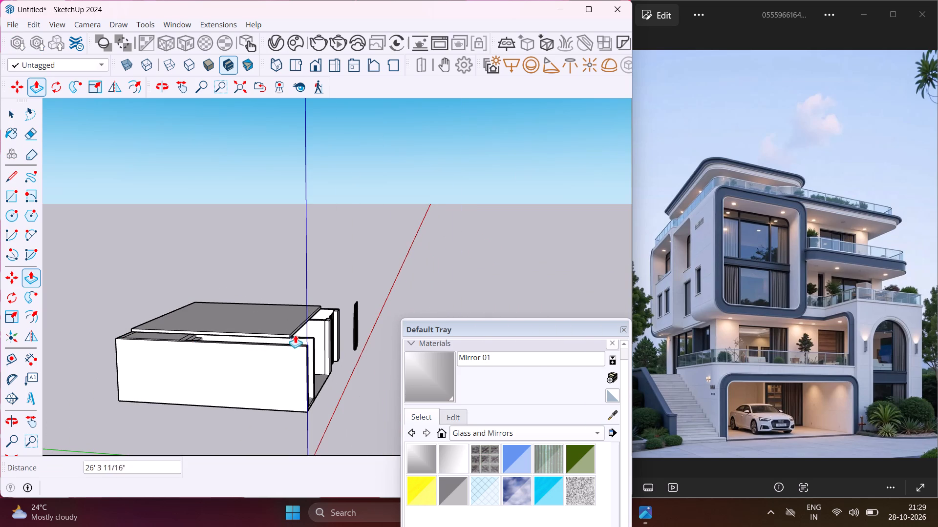
{"action": "scroll", "coordinate": [312, 334], "scroll_direction": "up", "scroll_amount": 7}
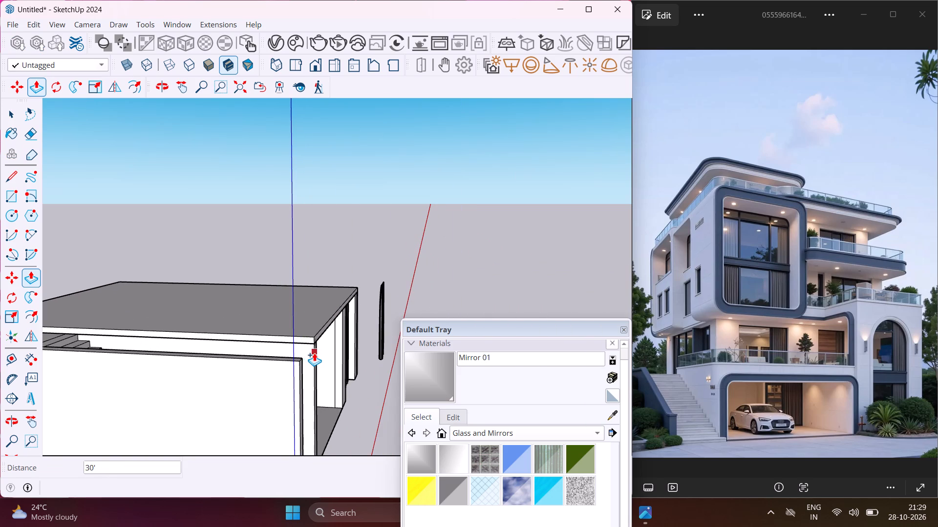
{"action": "left_click", "coordinate": [315, 353]}
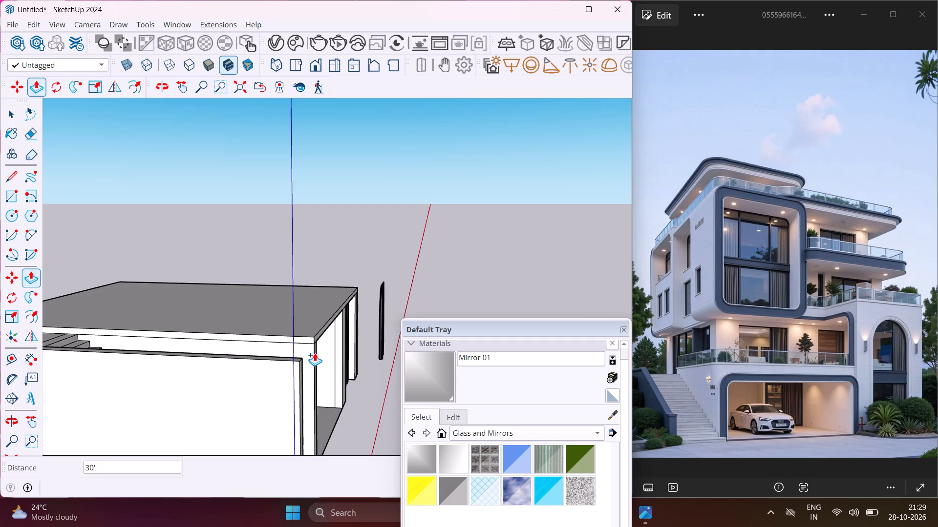
{"action": "key", "text": "Escape"}
{"action": "key", "text": "space"}
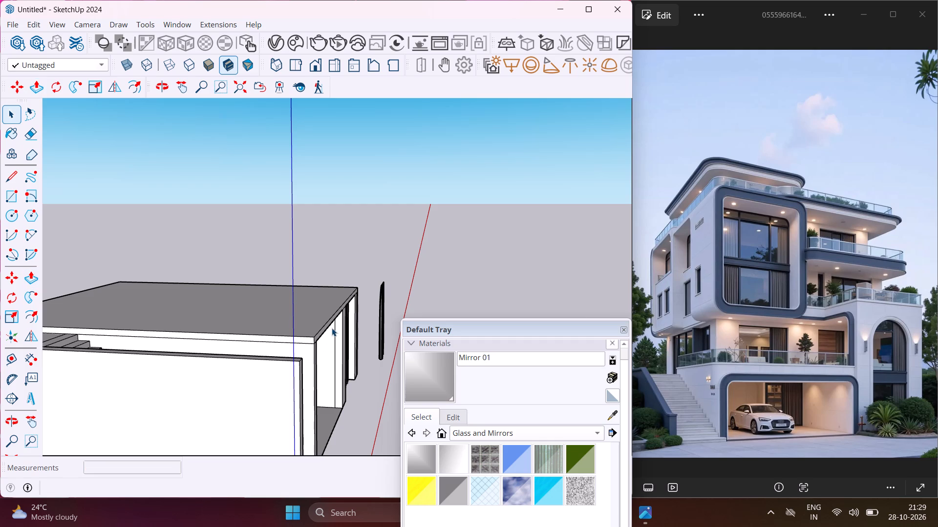
Draw a 6" vertical line across the slab's front edge, up from the inner top corner of the pillar between the front openings.
{"action": "scroll", "coordinate": [290, 313], "scroll_direction": "down", "scroll_amount": 4}
{"action": "middle_click_drag", "start_coordinate": [295, 318], "coordinate": [36, 357]}
{"action": "scroll", "coordinate": [384, 309], "scroll_direction": "up", "scroll_amount": 4}
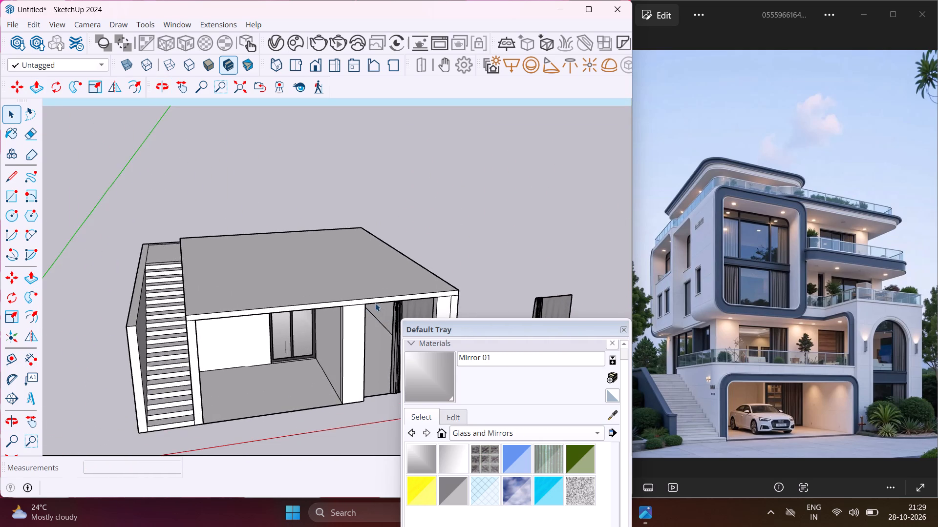
{"action": "scroll", "coordinate": [242, 277], "scroll_direction": "down", "scroll_amount": 3}
{"action": "scroll", "coordinate": [309, 297], "scroll_direction": "up", "scroll_amount": 6}
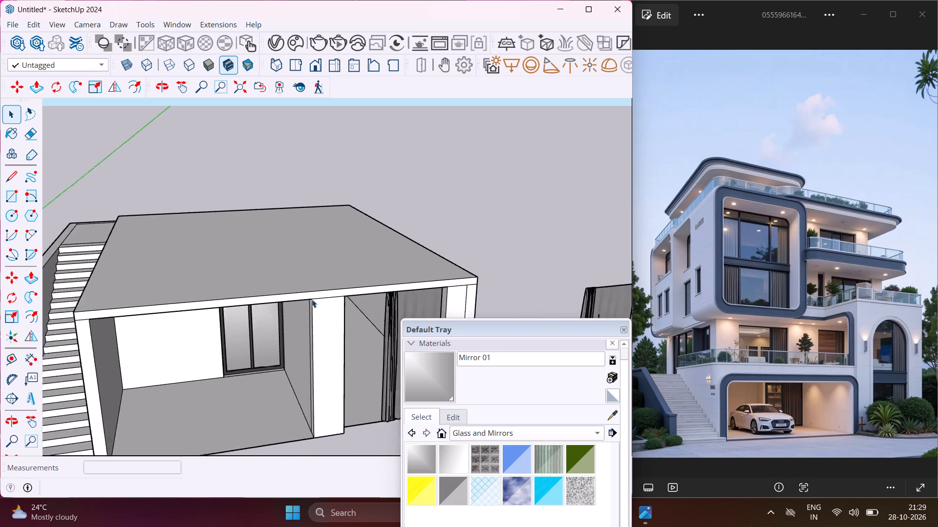
{"action": "scroll", "coordinate": [312, 299], "scroll_direction": "up", "scroll_amount": 2}
{"action": "scroll", "coordinate": [278, 298], "scroll_direction": "down", "scroll_amount": 6}
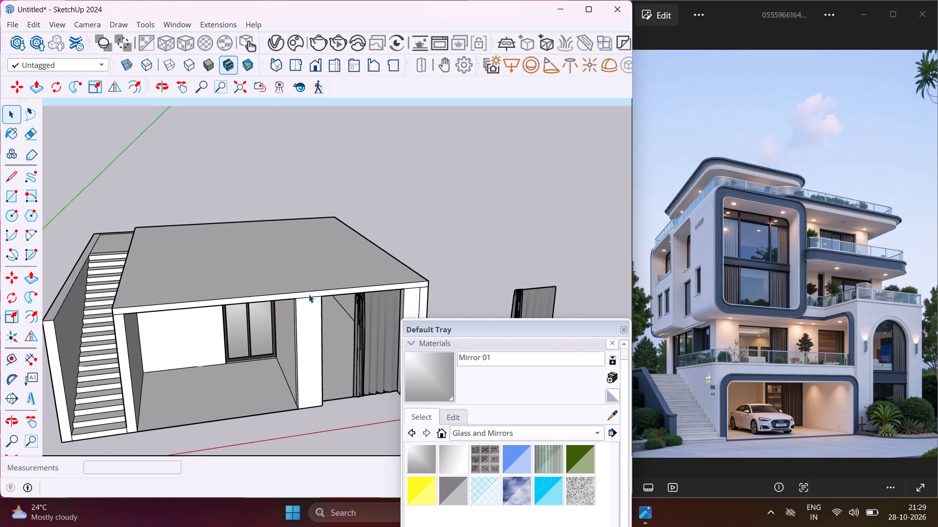
{"action": "scroll", "coordinate": [309, 294], "scroll_direction": "up", "scroll_amount": 5}
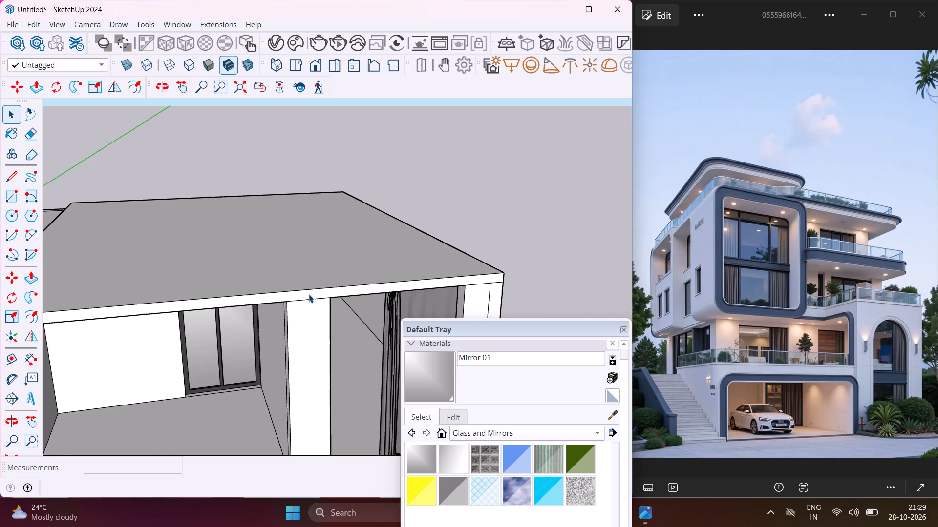
{"action": "left_click", "coordinate": [16, 178]}
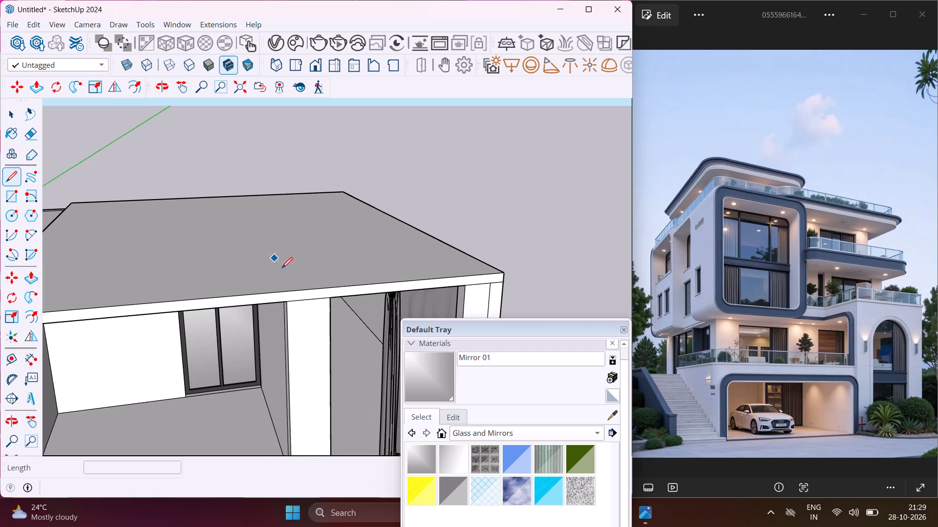
{"action": "scroll", "coordinate": [301, 304], "scroll_direction": "up", "scroll_amount": 6}
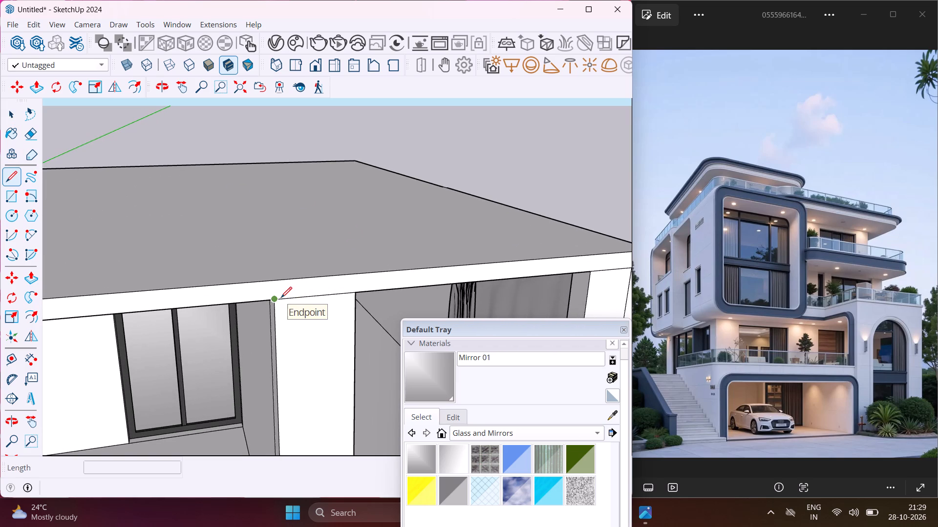
{"action": "left_click", "coordinate": [276, 298]}
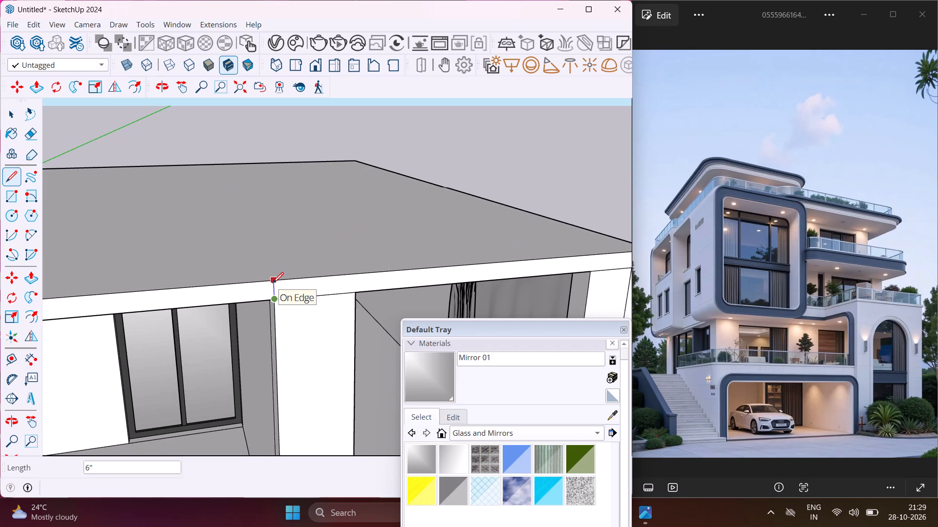
{"action": "left_click", "coordinate": [273, 283]}
{"action": "key", "text": "Escape"}
{"action": "key", "text": "space"}
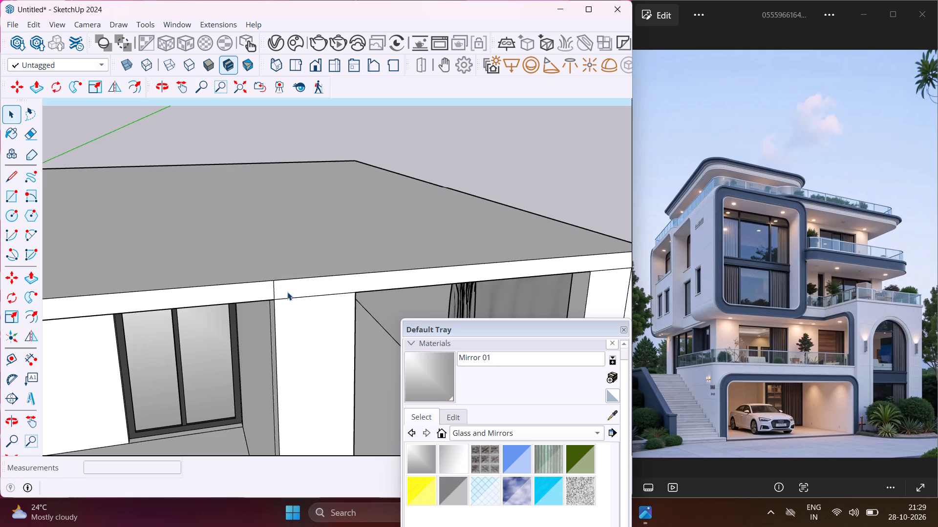
Push the slab's front edge face above the pillars and curtained opening back 9", exposing the pillar tops.
{"action": "left_click", "coordinate": [287, 292]}
{"action": "key", "text": "p"}
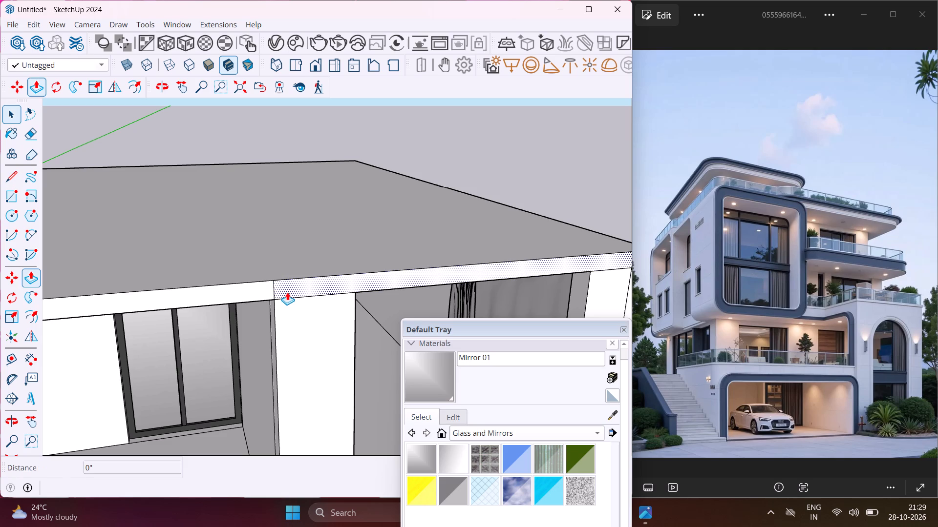
{"action": "left_click", "coordinate": [287, 292]}
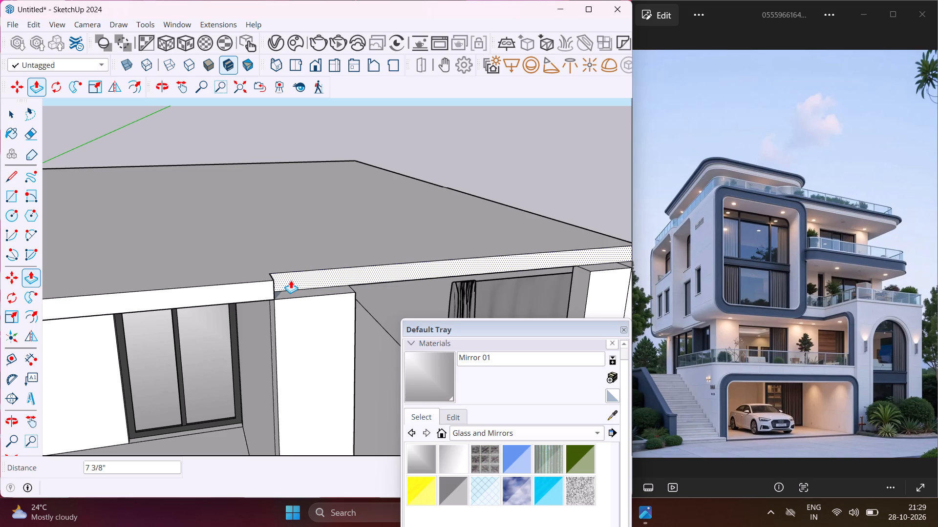
{"action": "middle_click_drag", "start_coordinate": [291, 280], "coordinate": [211, 272]}
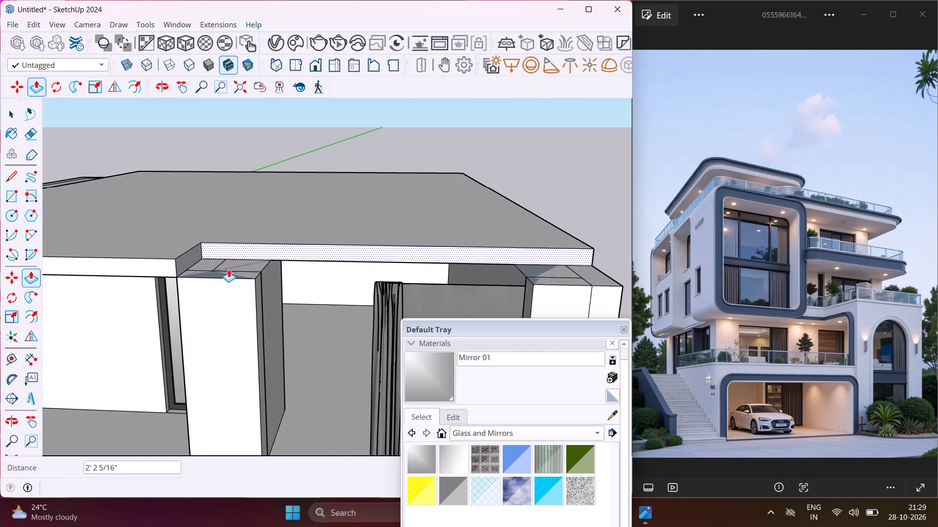
{"action": "scroll", "coordinate": [261, 275], "scroll_direction": "up", "scroll_amount": 7}
{"action": "left_click", "coordinate": [262, 275]}
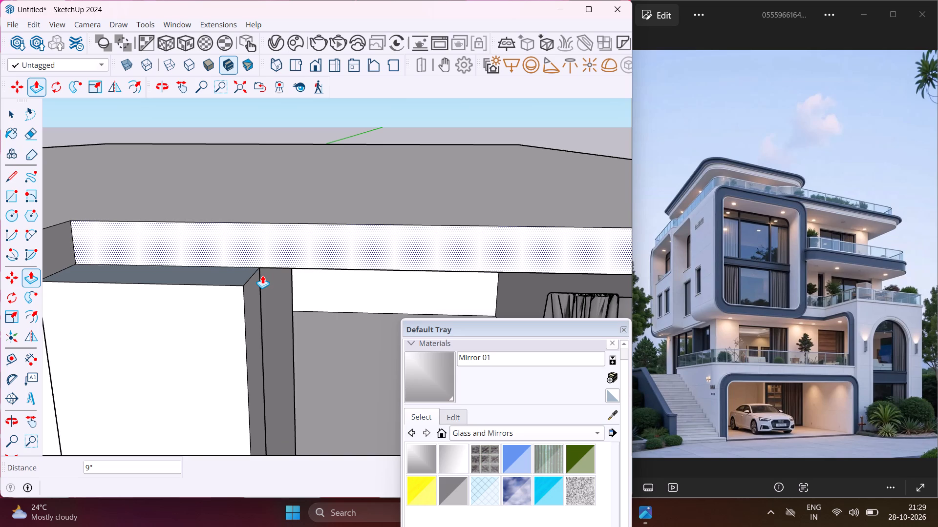
{"action": "key", "text": "Escape"}
Raise the top face of the pillar between the two front openings by 6", level with the slab's top.
{"action": "middle_click_drag", "start_coordinate": [228, 272], "coordinate": [256, 316]}
{"action": "scroll", "coordinate": [218, 288], "scroll_direction": "up", "scroll_amount": 3}
{"action": "left_click", "coordinate": [218, 288]}
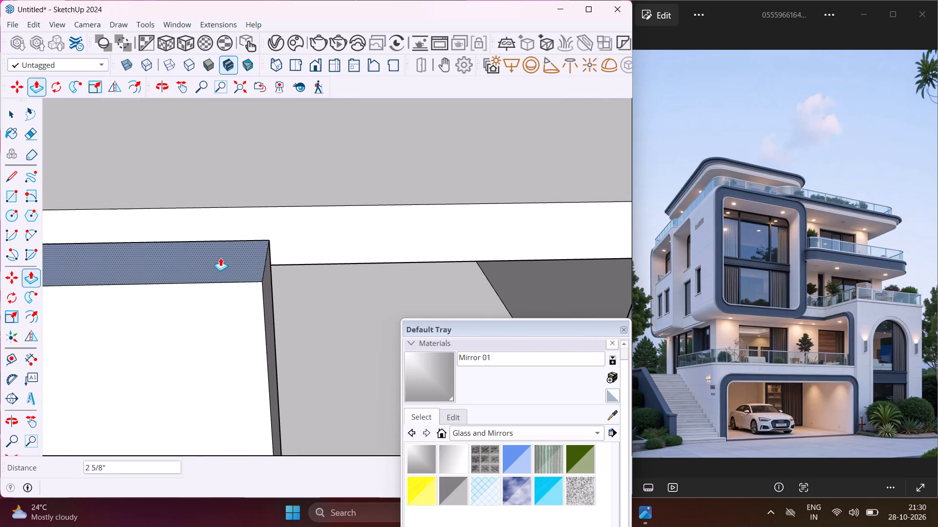
{"action": "scroll", "coordinate": [221, 246], "scroll_direction": "down", "scroll_amount": 4}
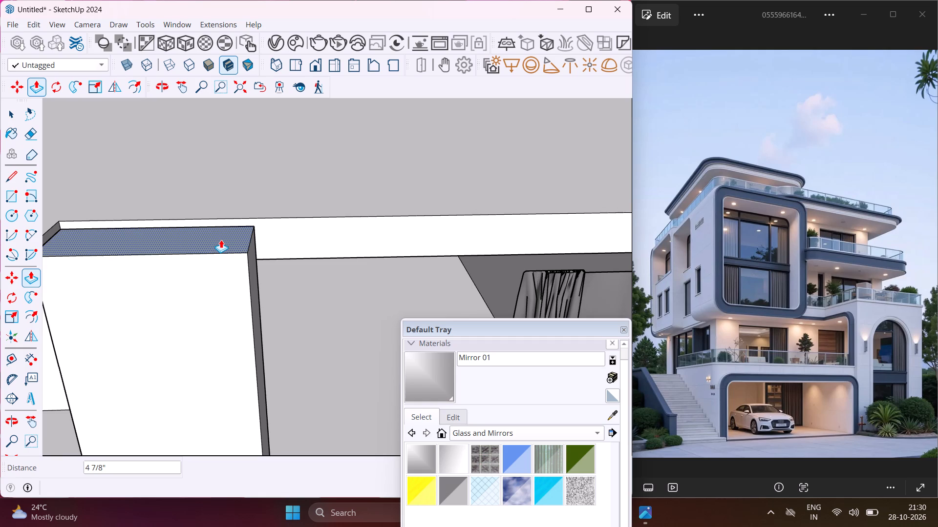
{"action": "scroll", "coordinate": [221, 240], "scroll_direction": "down", "scroll_amount": 11}
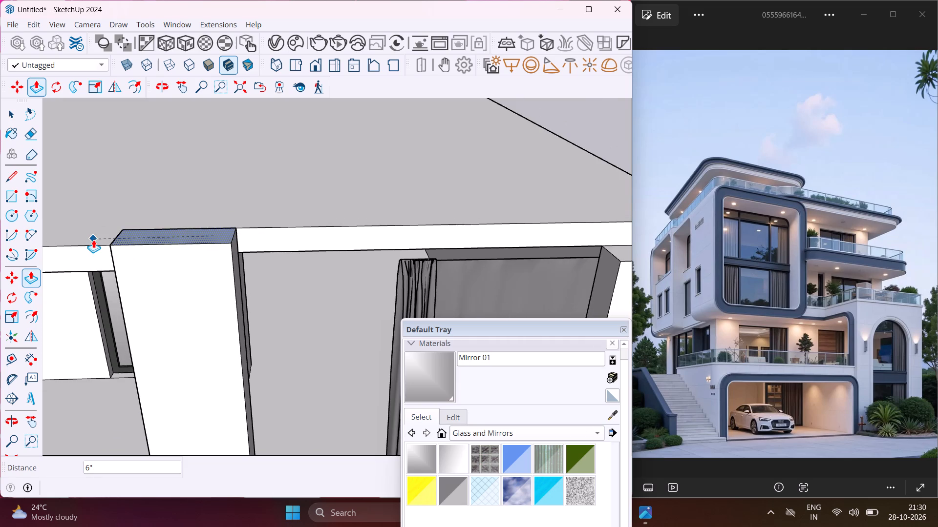
{"action": "left_click", "coordinate": [93, 240]}
Extend the same middle pillar a further 10' upward above the slab.
{"action": "scroll", "coordinate": [130, 239], "scroll_direction": "up", "scroll_amount": 3}
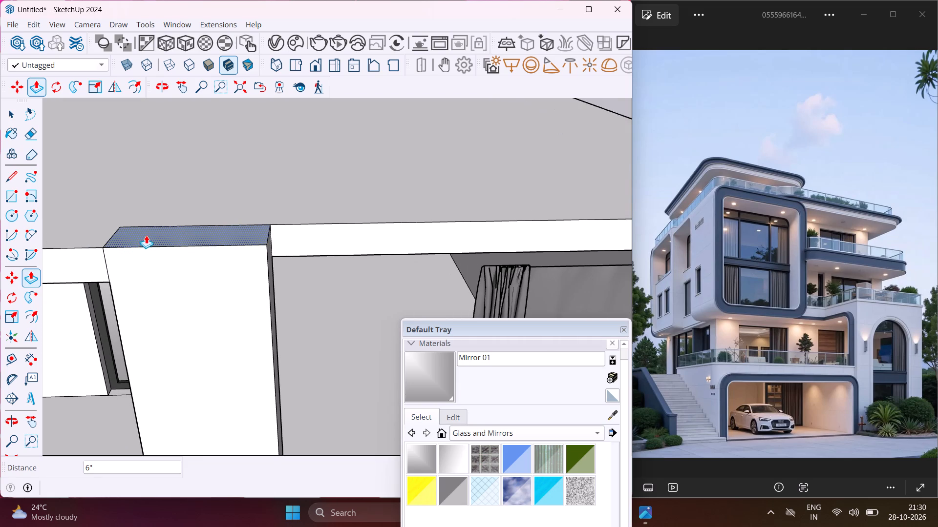
{"action": "scroll", "coordinate": [131, 231], "scroll_direction": "down", "scroll_amount": 4}
{"action": "scroll", "coordinate": [148, 241], "scroll_direction": "up", "scroll_amount": 2}
{"action": "left_click", "coordinate": [160, 236]}
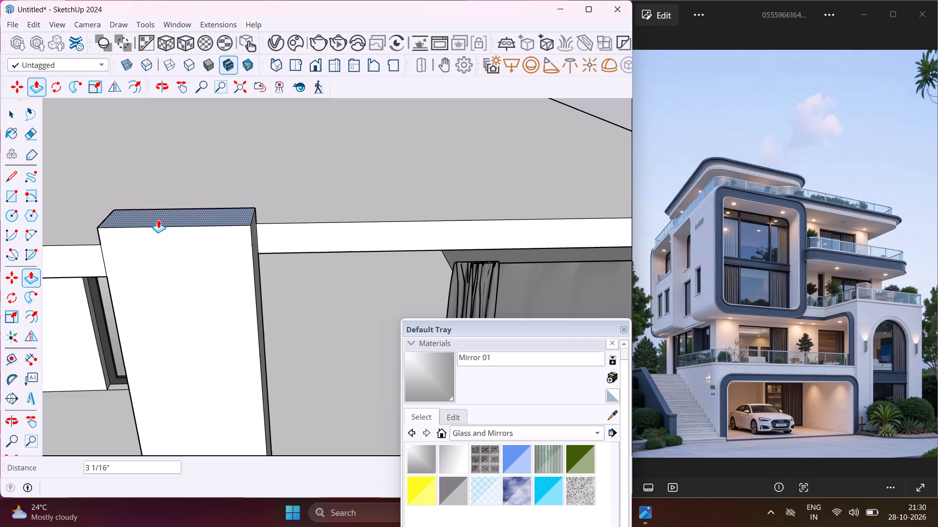
{"action": "type", "text": "10"}
{"action": "key", "text": "apostrophe"}
{"action": "key", "text": "Return"}
Raise the larger top face of the corner pillar beside the curtain 10' 6", matching the middle pillar's top.
{"action": "scroll", "coordinate": [158, 219], "scroll_direction": "down", "scroll_amount": 2}
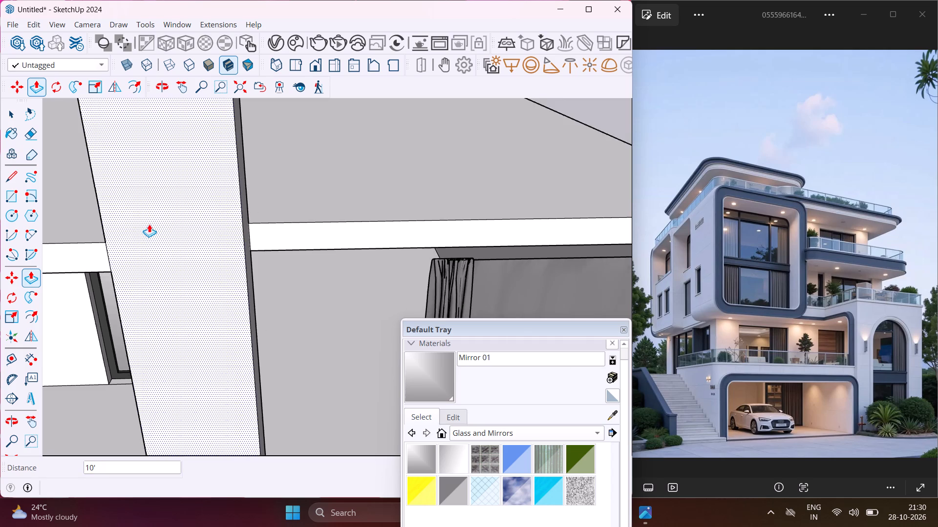
{"action": "scroll", "coordinate": [149, 224], "scroll_direction": "down", "scroll_amount": 2}
{"action": "scroll", "coordinate": [102, 243], "scroll_direction": "down", "scroll_amount": 4}
{"action": "scroll", "coordinate": [193, 230], "scroll_direction": "down", "scroll_amount": 2}
{"action": "scroll", "coordinate": [433, 238], "scroll_direction": "up", "scroll_amount": 2}
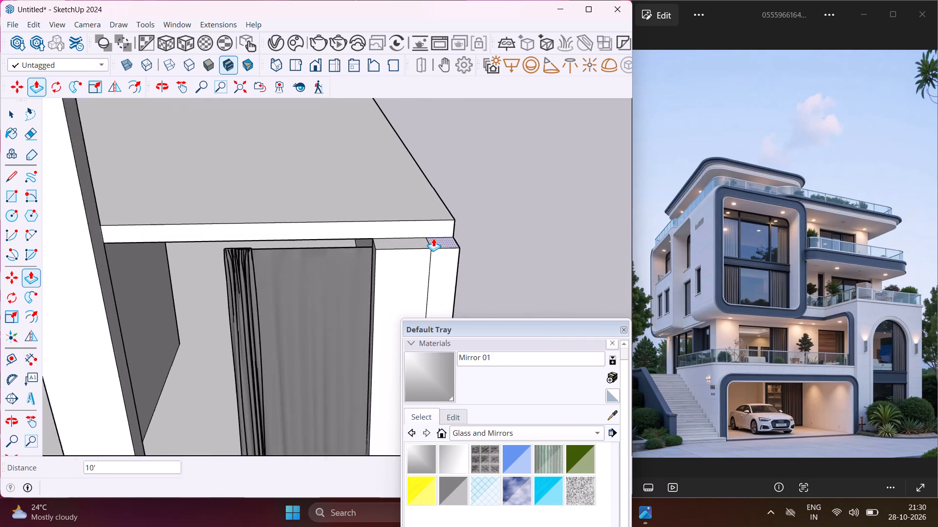
{"action": "scroll", "coordinate": [433, 238], "scroll_direction": "up", "scroll_amount": 5}
{"action": "left_click", "coordinate": [393, 239]}
{"action": "scroll", "coordinate": [368, 218], "scroll_direction": "down", "scroll_amount": 5}
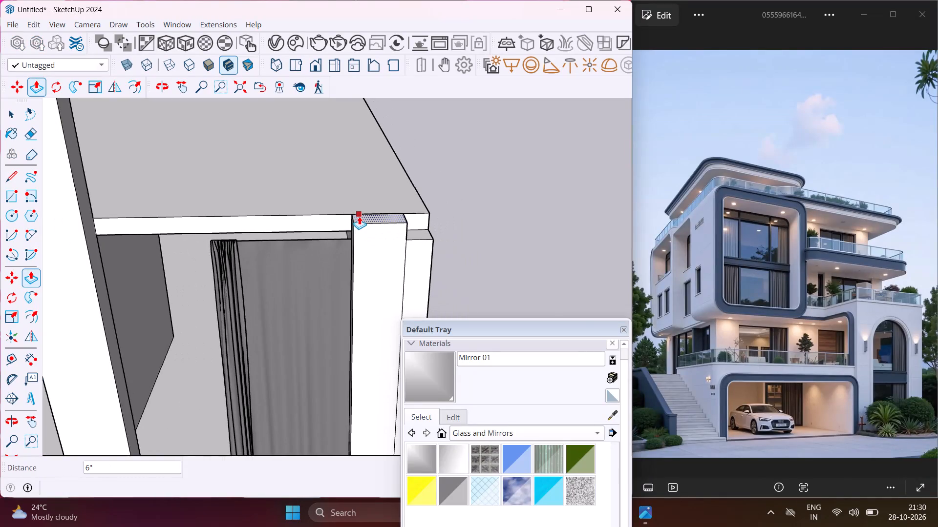
{"action": "scroll", "coordinate": [359, 216], "scroll_direction": "down", "scroll_amount": 15}
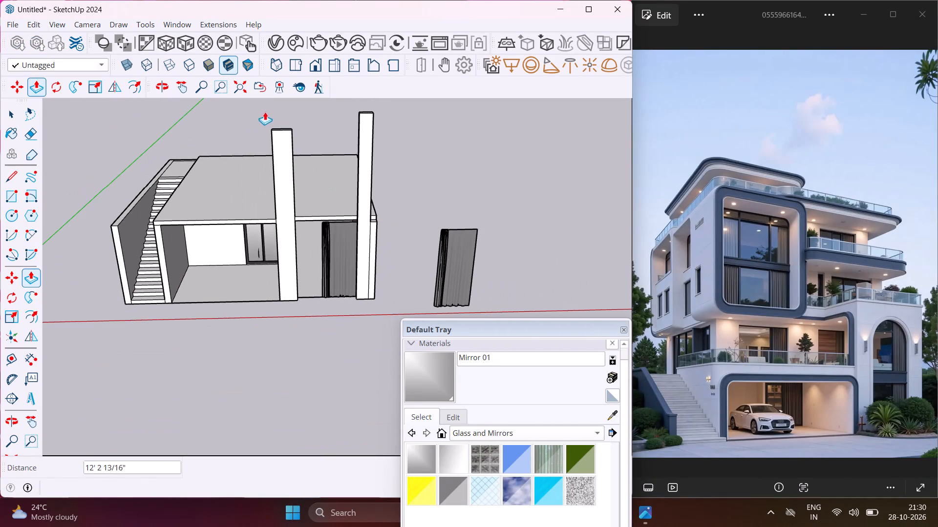
{"action": "left_click", "coordinate": [280, 131]}
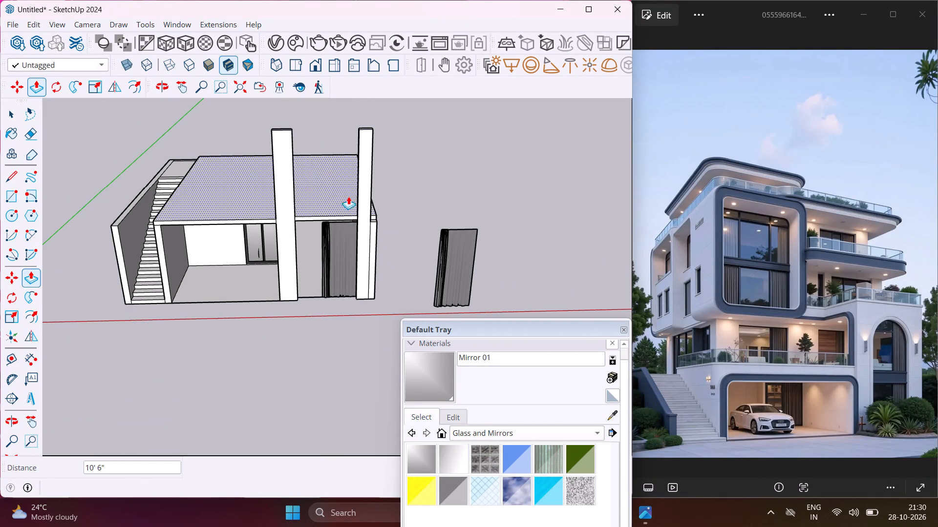
Raise the remaining smaller top face of the corner pillar beside the curtain level with its already raised part.
{"action": "scroll", "coordinate": [373, 214], "scroll_direction": "up", "scroll_amount": 17}
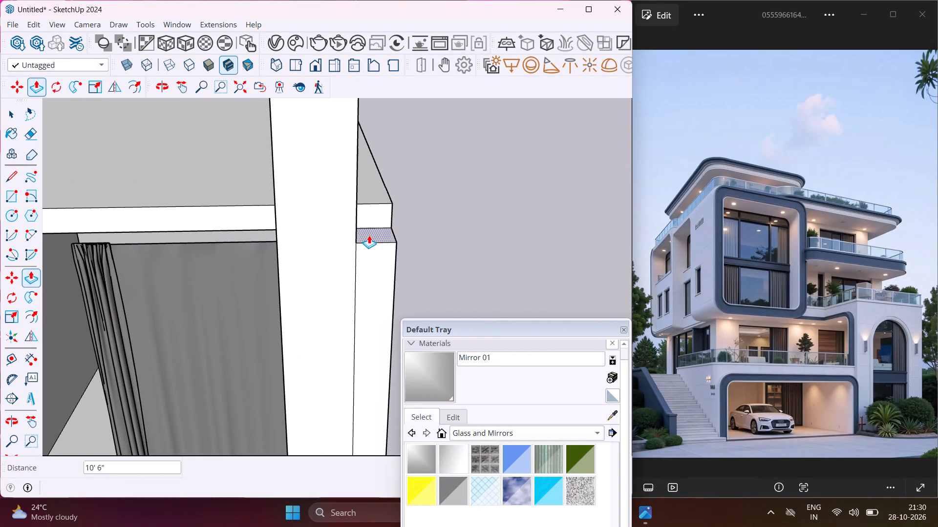
{"action": "left_click", "coordinate": [369, 235]}
{"action": "scroll", "coordinate": [339, 217], "scroll_direction": "down", "scroll_amount": 10}
{"action": "middle_click_drag", "start_coordinate": [339, 217], "coordinate": [335, 221]}
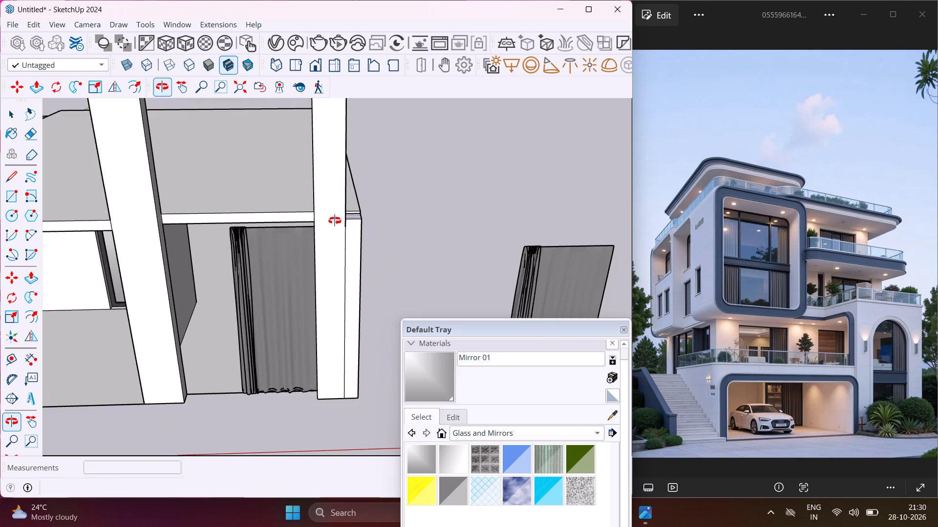
{"action": "middle_click_drag", "start_coordinate": [335, 221], "coordinate": [228, 290]}
{"action": "scroll", "coordinate": [228, 290], "scroll_direction": "down", "scroll_amount": 5}
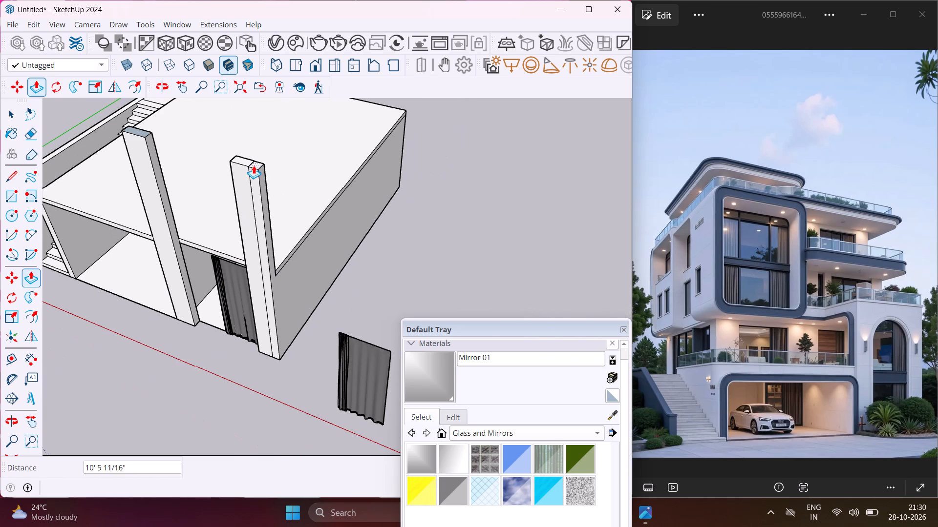
{"action": "left_click", "coordinate": [246, 160]}
Examine the extended front pillars and slab from above, from the front and from below.
{"action": "middle_click_drag", "start_coordinate": [236, 184], "coordinate": [303, 189]}
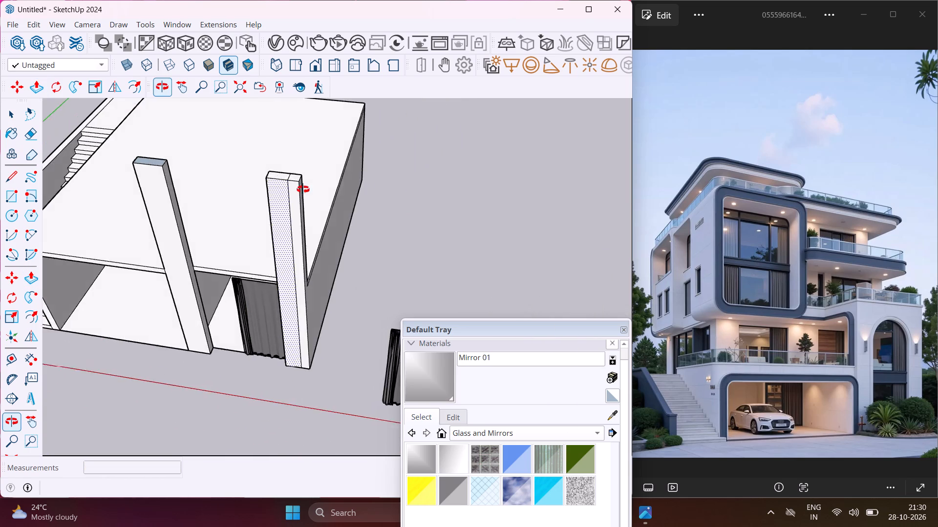
{"action": "middle_click_drag", "start_coordinate": [303, 189], "coordinate": [474, 194]}
{"action": "scroll", "coordinate": [372, 195], "scroll_direction": "down", "scroll_amount": 4}
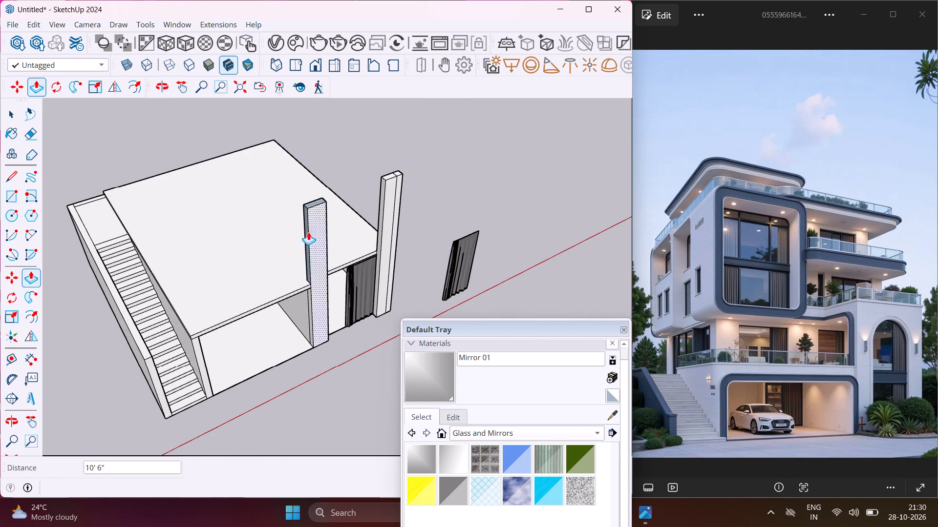
{"action": "middle_click_drag", "start_coordinate": [315, 358], "coordinate": [262, 154]}
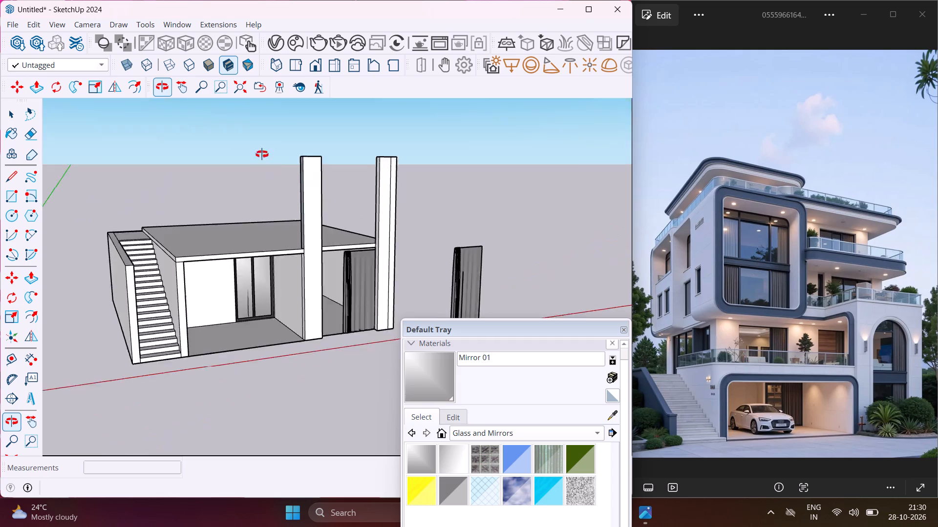
{"action": "middle_click_drag", "start_coordinate": [262, 154], "coordinate": [262, 90]}
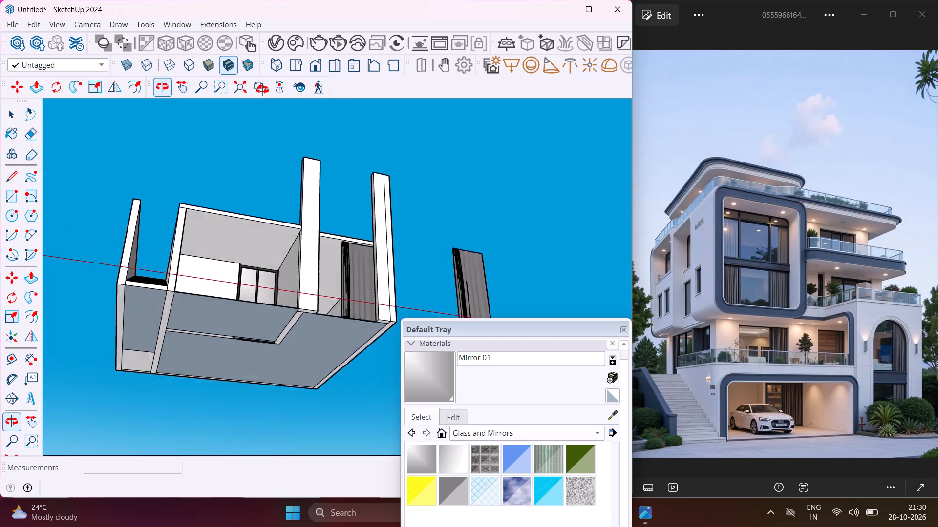
{"action": "middle_click_drag", "start_coordinate": [262, 90], "coordinate": [261, 321]}
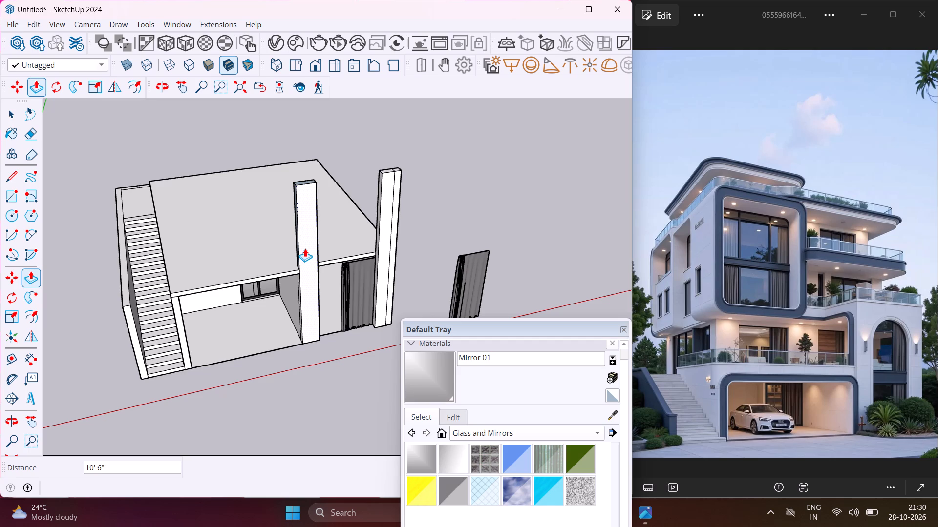
{"action": "key", "text": "Escape"}
{"action": "key", "text": "space"}
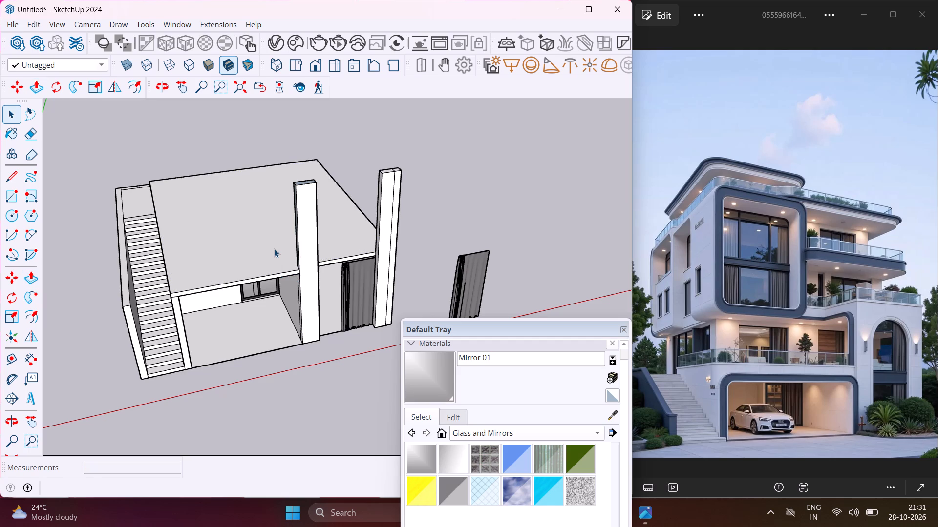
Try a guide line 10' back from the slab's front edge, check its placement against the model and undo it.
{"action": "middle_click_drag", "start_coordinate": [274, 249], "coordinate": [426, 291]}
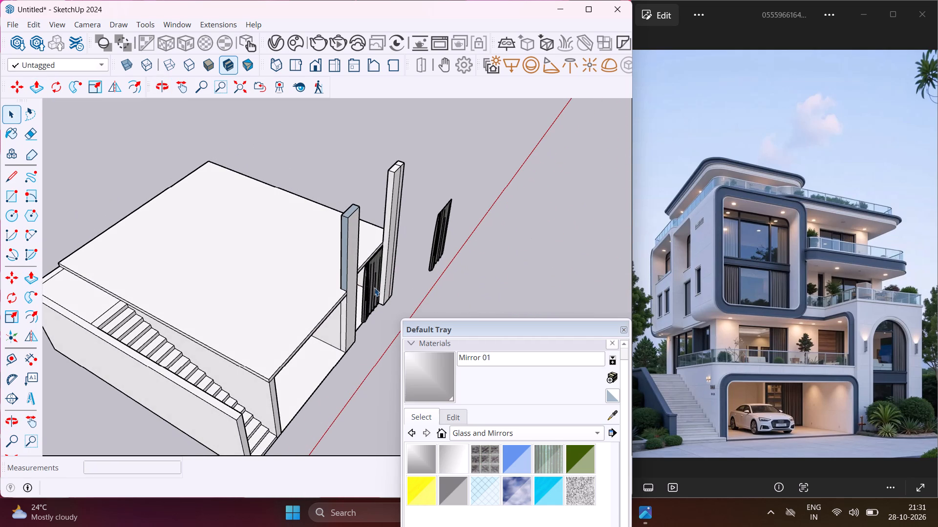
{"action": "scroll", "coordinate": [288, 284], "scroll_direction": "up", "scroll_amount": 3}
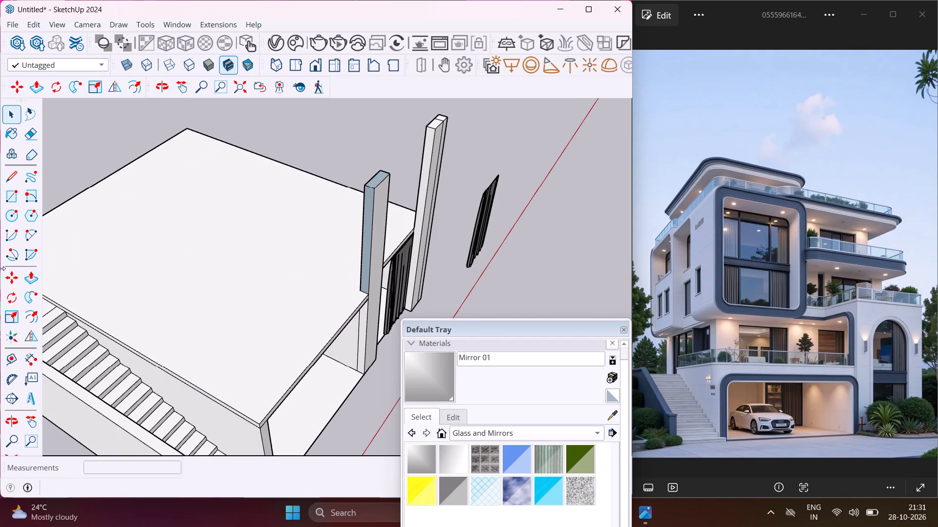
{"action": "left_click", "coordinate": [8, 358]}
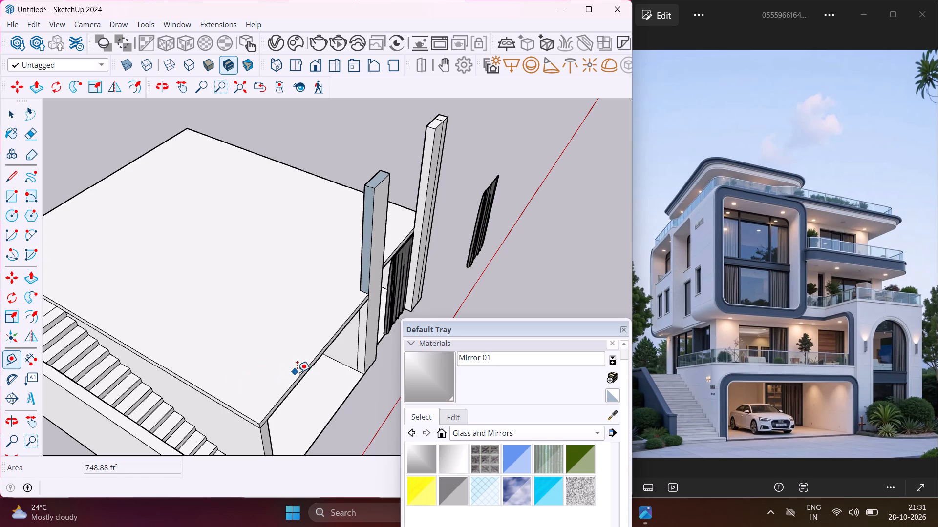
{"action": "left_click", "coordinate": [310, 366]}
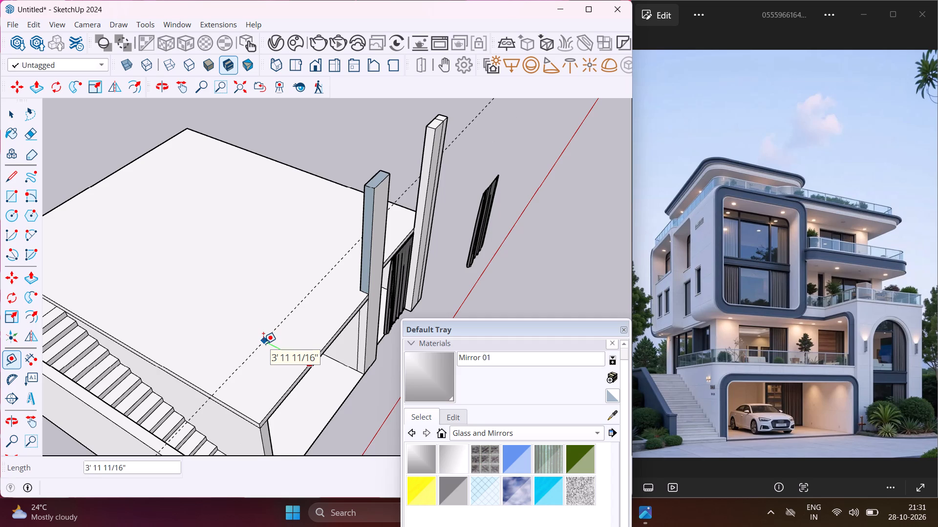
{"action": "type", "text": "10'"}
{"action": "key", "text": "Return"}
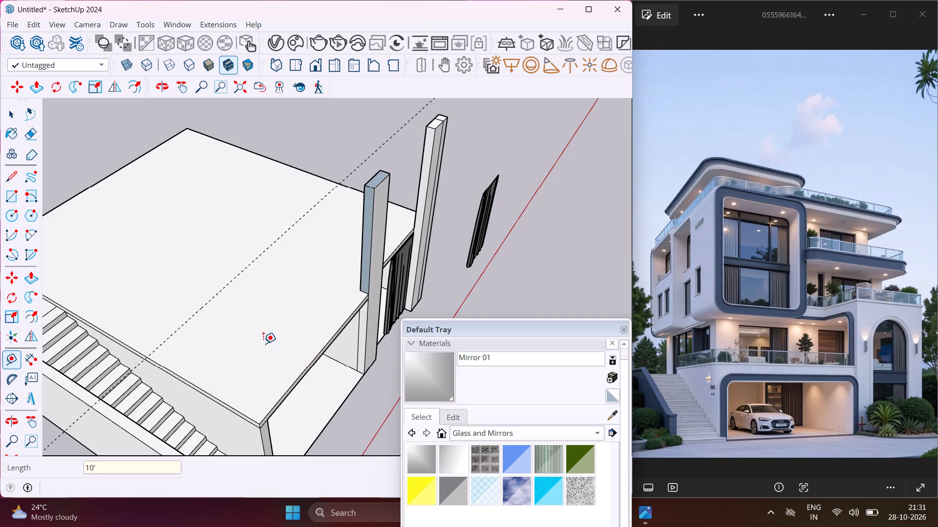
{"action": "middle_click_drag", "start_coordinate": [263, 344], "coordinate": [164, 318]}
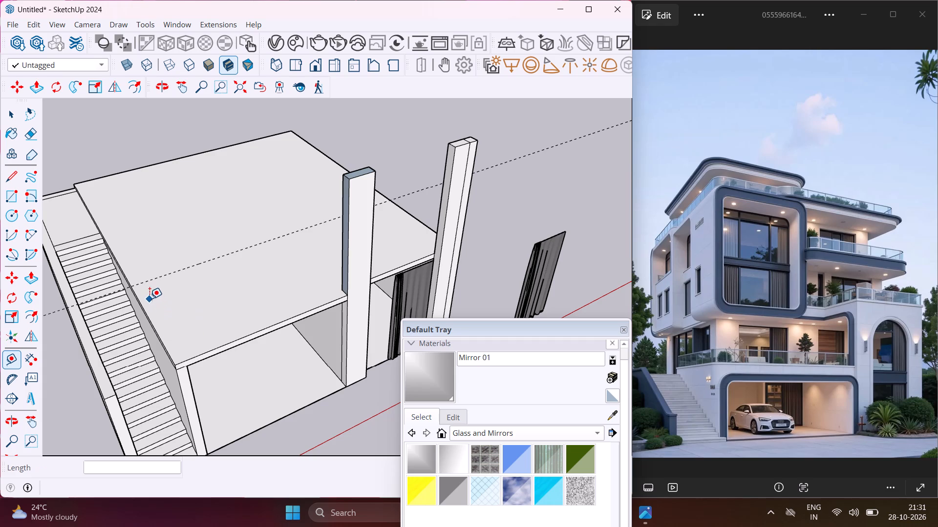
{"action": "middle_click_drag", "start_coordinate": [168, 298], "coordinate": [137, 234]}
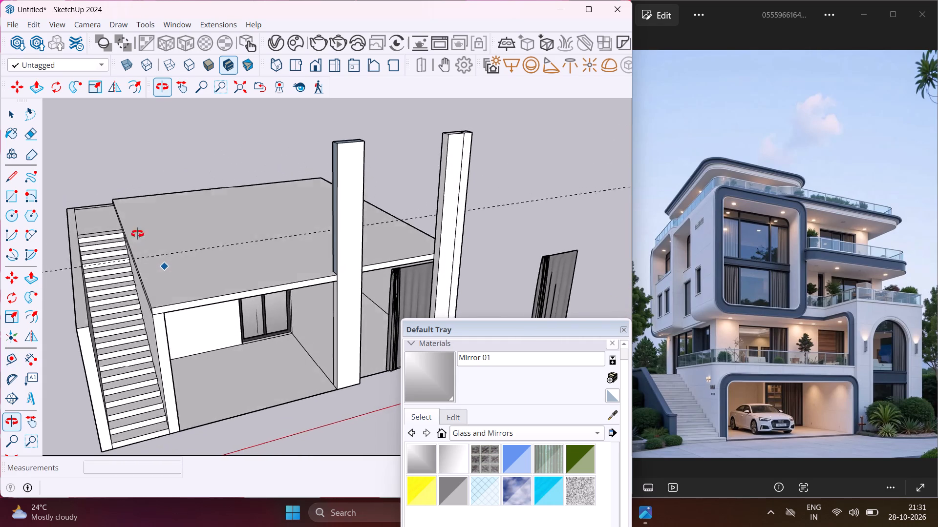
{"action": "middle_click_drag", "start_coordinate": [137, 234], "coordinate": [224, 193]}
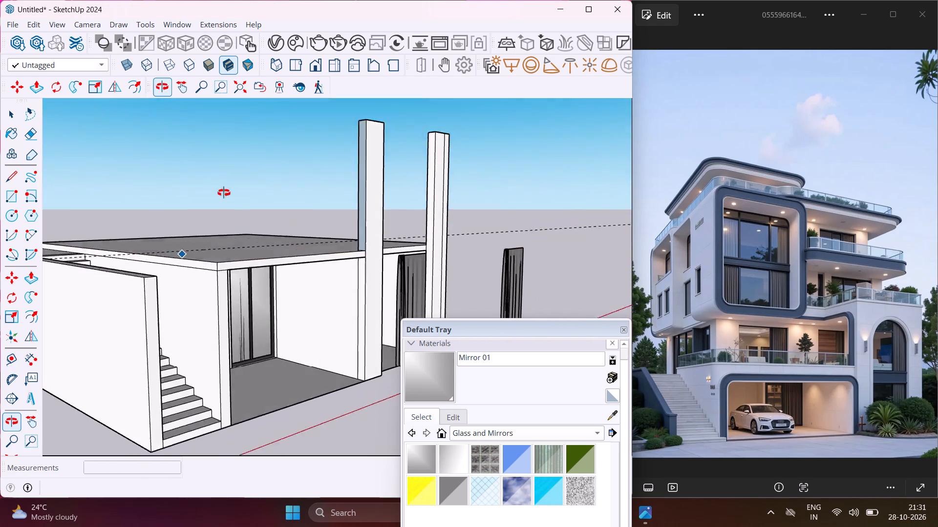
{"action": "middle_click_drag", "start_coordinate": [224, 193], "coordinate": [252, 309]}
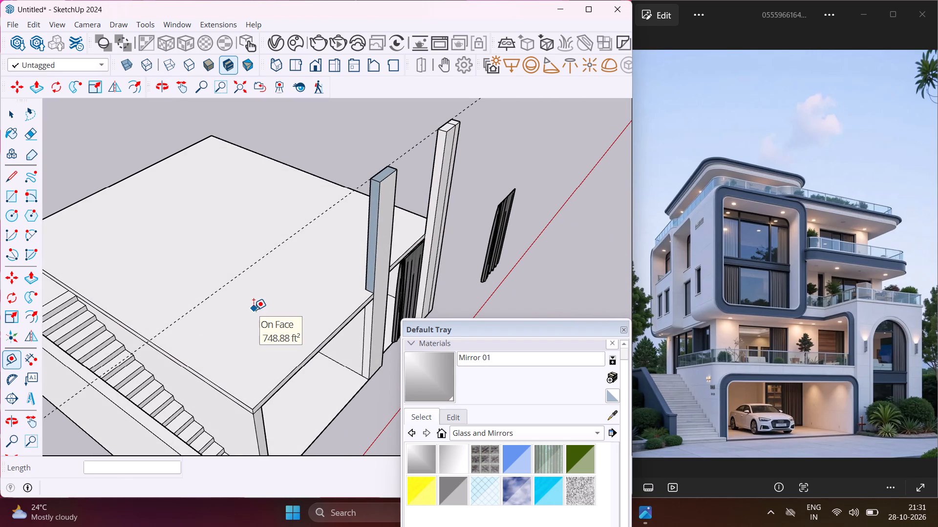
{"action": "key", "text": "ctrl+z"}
Place a guide line 8' back from the slab's front edge and a second one 9" further back.
{"action": "scroll", "coordinate": [256, 312], "scroll_direction": "up", "scroll_amount": 3}
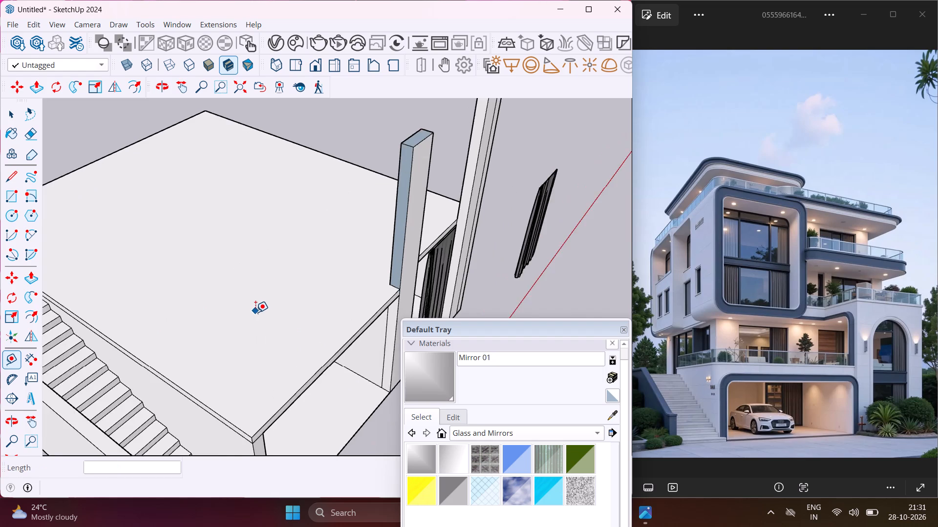
{"action": "scroll", "coordinate": [256, 312], "scroll_direction": "down", "scroll_amount": 2}
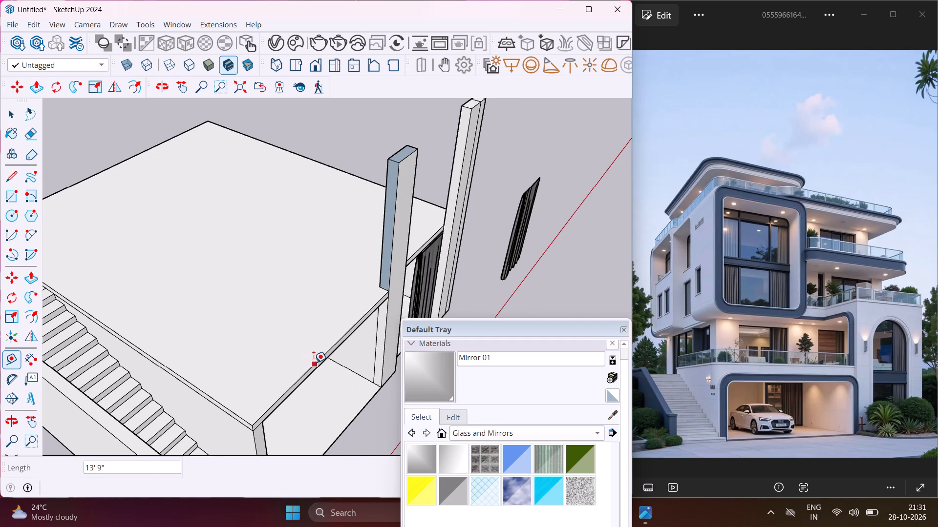
{"action": "left_click", "coordinate": [315, 361]}
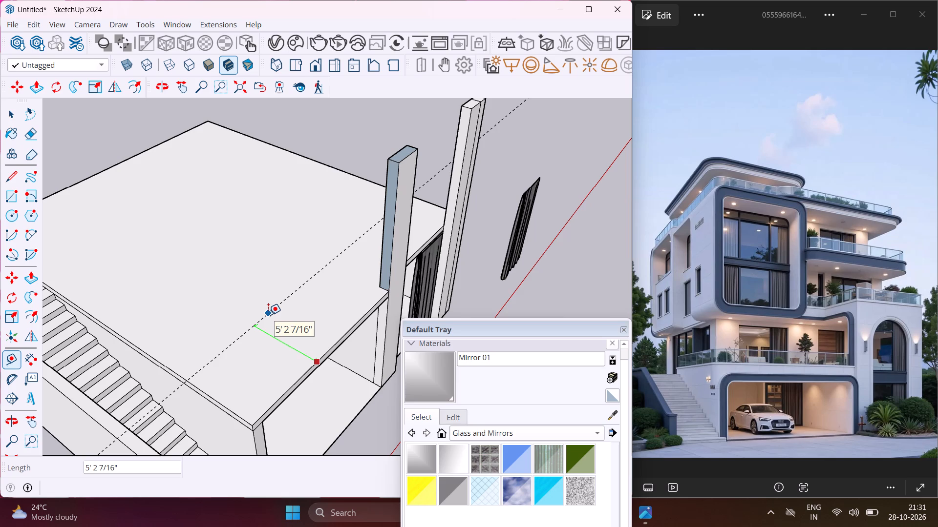
{"action": "type", "text": "8'"}
{"action": "key", "text": "Return"}
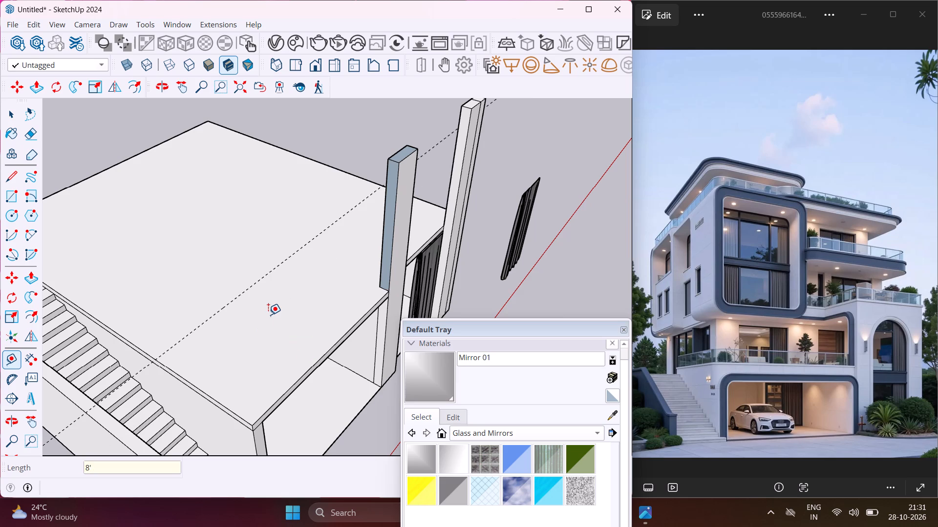
{"action": "middle_click_drag", "start_coordinate": [268, 315], "coordinate": [415, 311]}
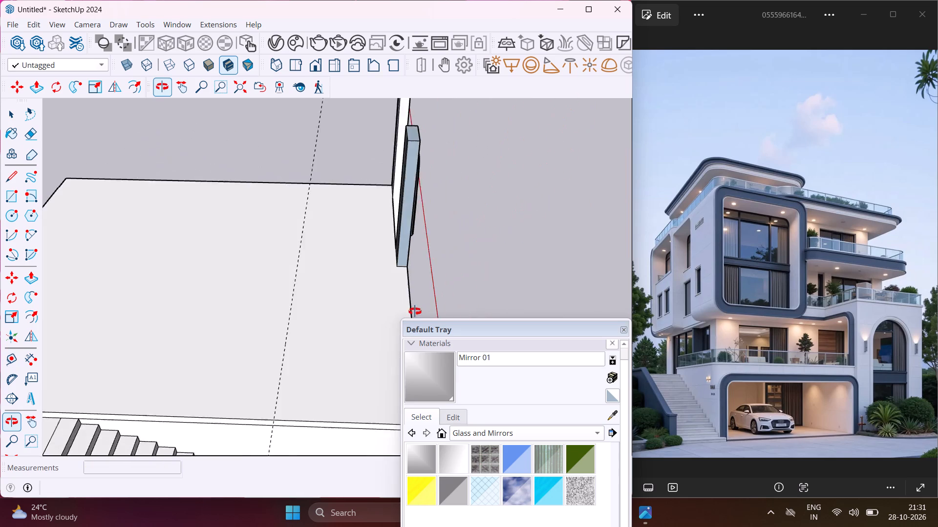
{"action": "middle_click_drag", "start_coordinate": [415, 311], "coordinate": [428, 305]}
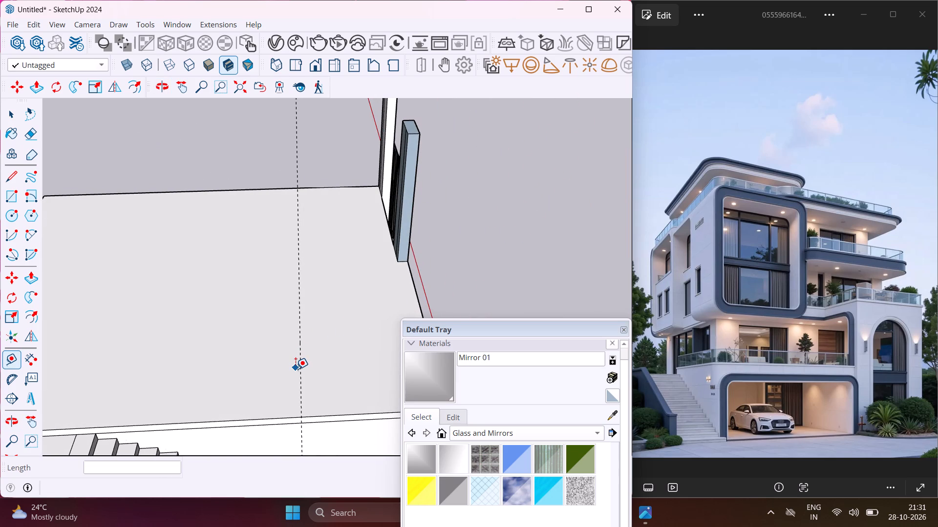
{"action": "scroll", "coordinate": [296, 369], "scroll_direction": "up", "scroll_amount": 1}
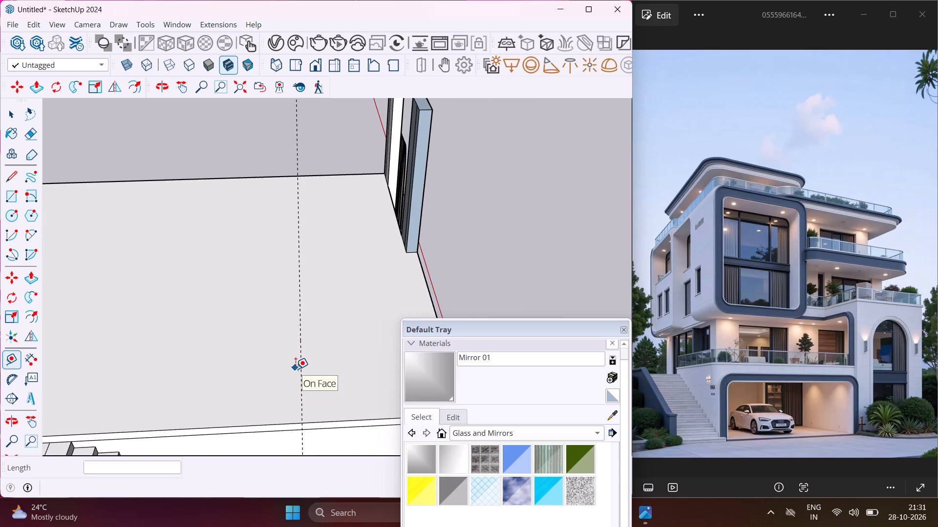
{"action": "left_click", "coordinate": [303, 373]}
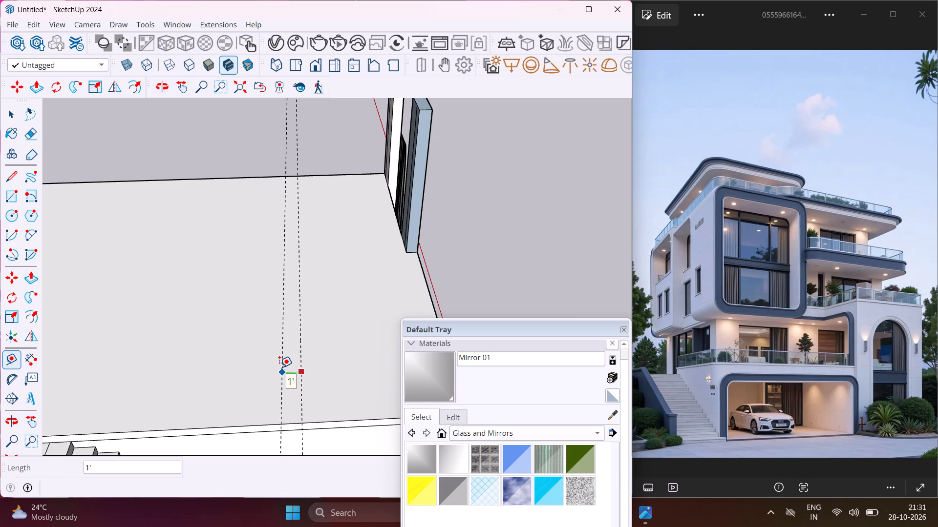
{"action": "type", "text": "9\""}
{"action": "key", "text": "Return"}
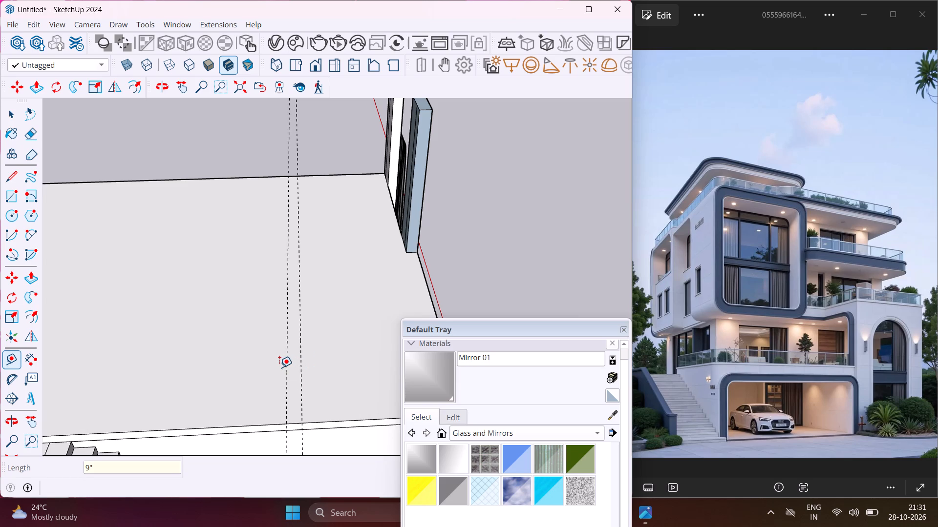
Place a guide line 2' in from the slab's stair-side edge and a second one 9" further in.
{"action": "scroll", "coordinate": [279, 367], "scroll_direction": "down", "scroll_amount": 6}
{"action": "scroll", "coordinate": [187, 384], "scroll_direction": "up", "scroll_amount": 1}
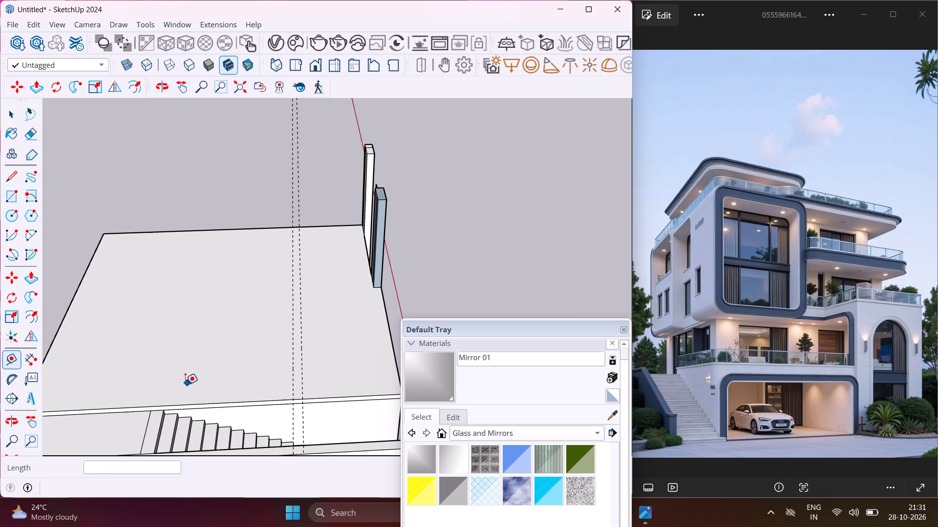
{"action": "scroll", "coordinate": [185, 436], "scroll_direction": "up", "scroll_amount": 2}
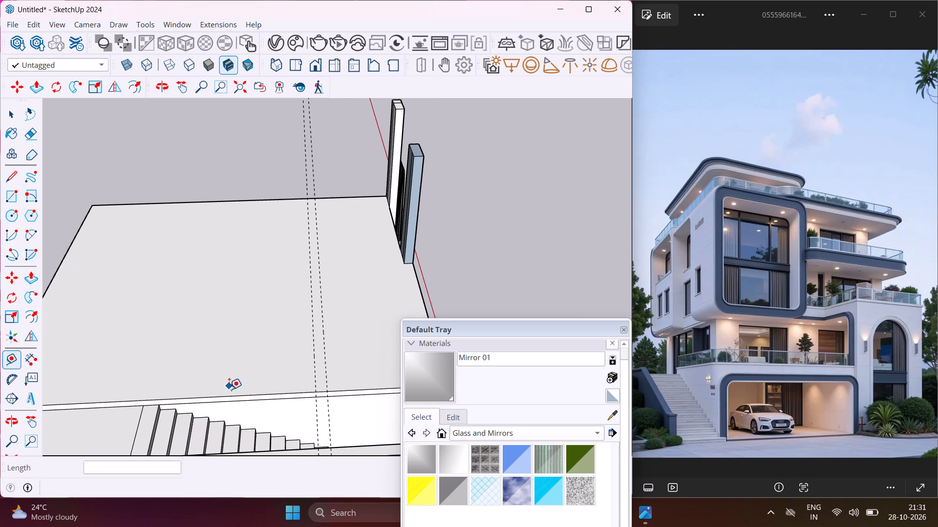
{"action": "left_click", "coordinate": [238, 394]}
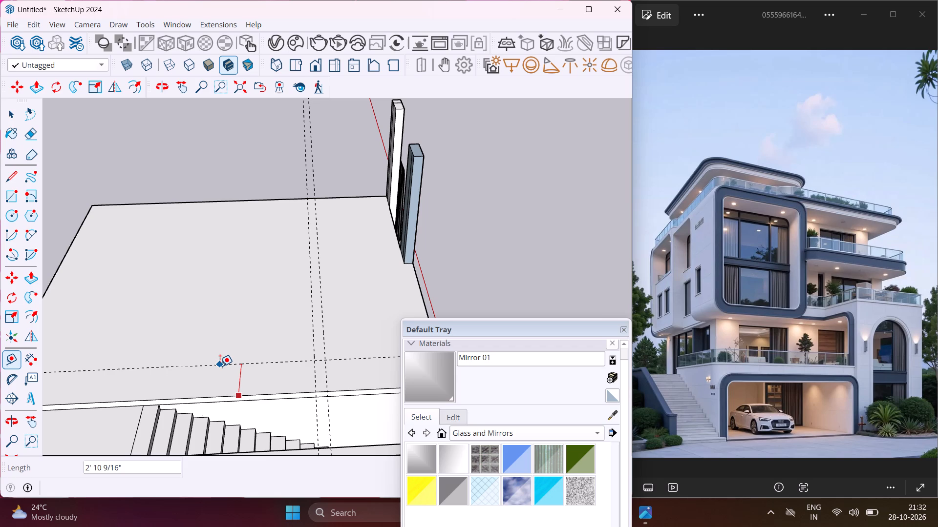
{"action": "type", "text": "2'"}
{"action": "key", "text": "Return"}
{"action": "scroll", "coordinate": [248, 370], "scroll_direction": "up", "scroll_amount": 2}
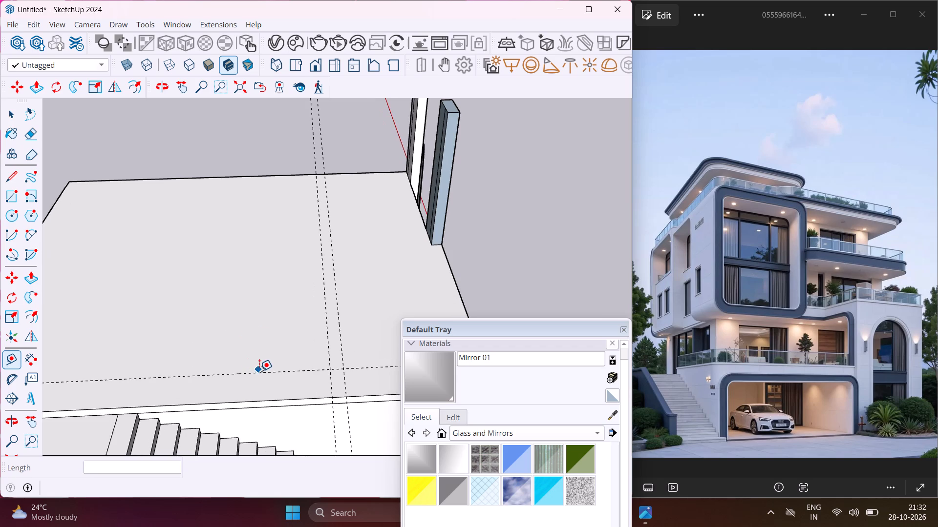
{"action": "left_click", "coordinate": [261, 371]}
{"action": "type", "text": "9\""}
{"action": "key", "text": "Return"}
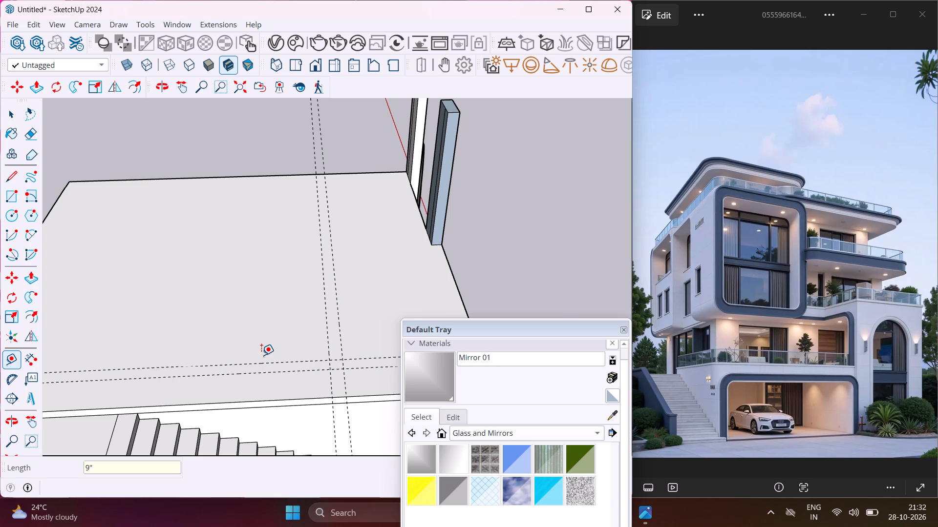
Place guide lines 9" in from the slab's side edge opposite the stairs and 9" in from its rear edge.
{"action": "middle_click_drag", "start_coordinate": [256, 346], "coordinate": [391, 345]}
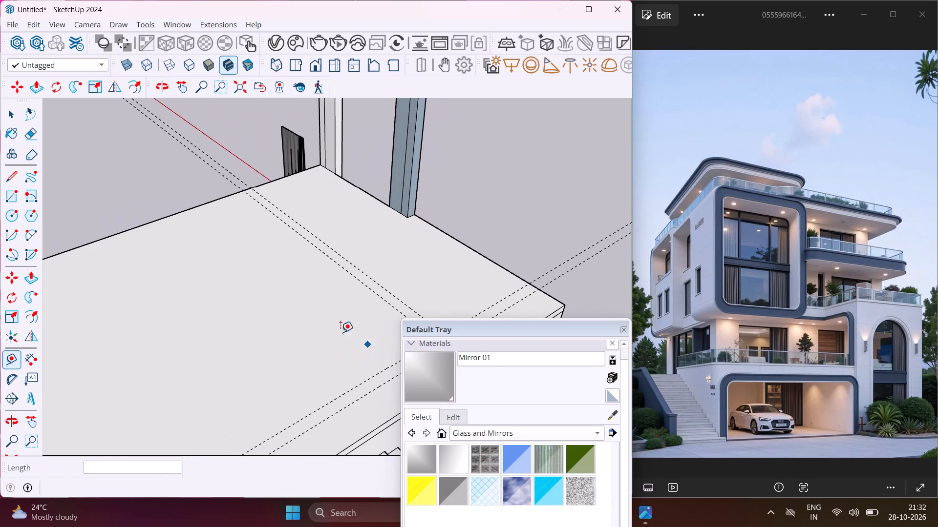
{"action": "left_click", "coordinate": [213, 204]}
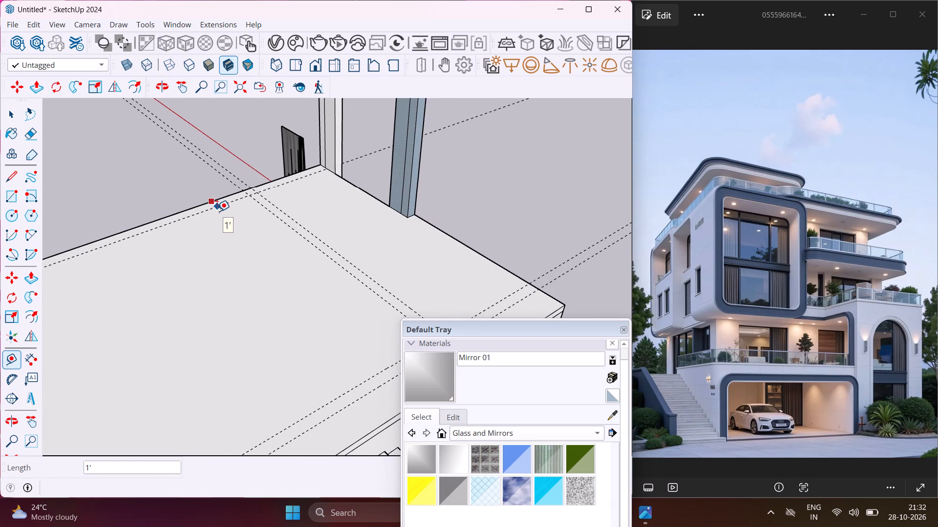
{"action": "type", "text": "9\""}
{"action": "key", "text": "Return"}
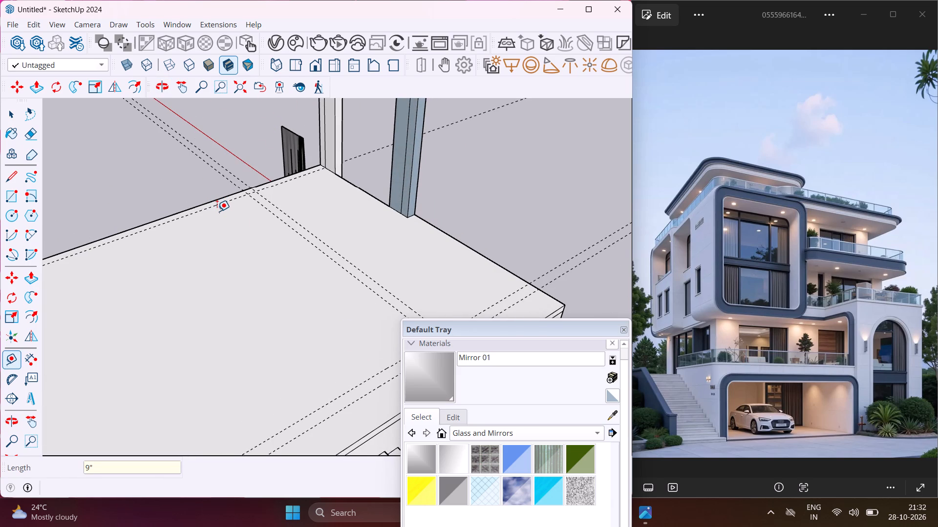
{"action": "scroll", "coordinate": [224, 206], "scroll_direction": "down", "scroll_amount": 5}
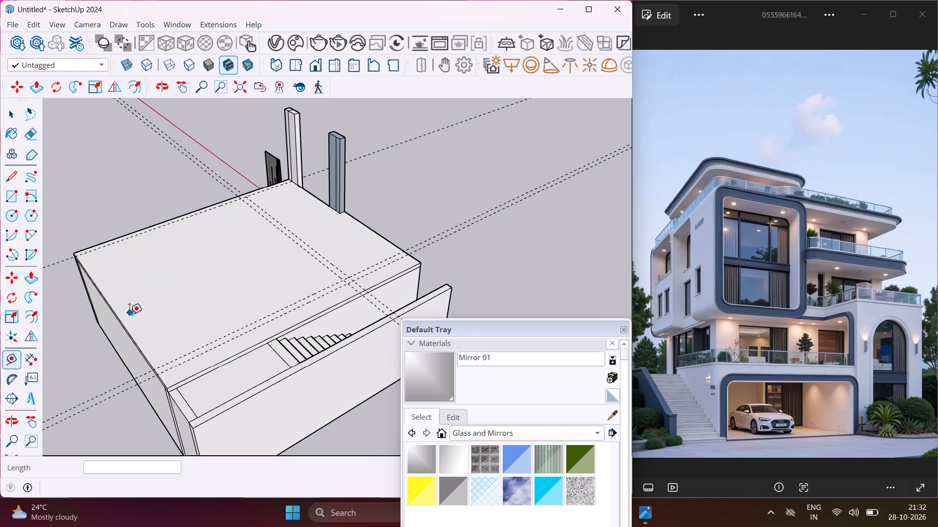
{"action": "scroll", "coordinate": [126, 328], "scroll_direction": "up", "scroll_amount": 8}
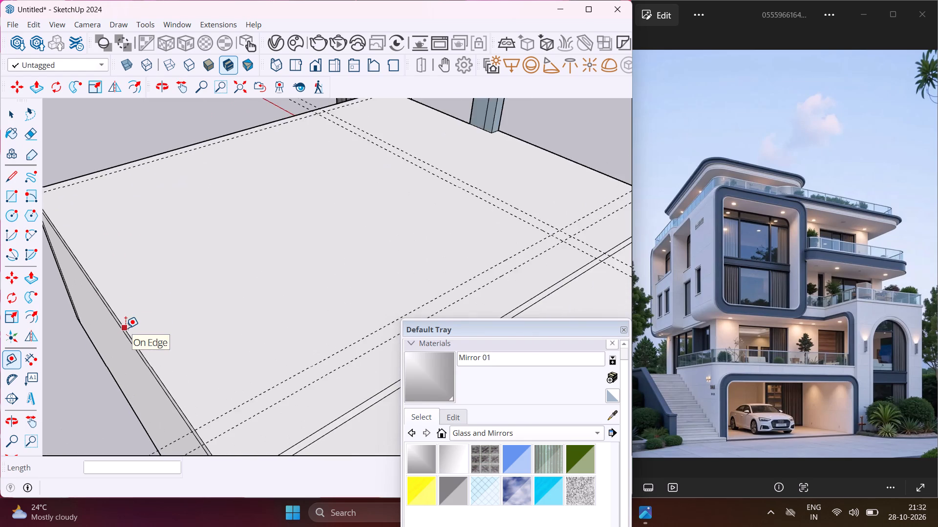
{"action": "scroll", "coordinate": [126, 328], "scroll_direction": "up", "scroll_amount": 4}
{"action": "left_click", "coordinate": [126, 328]}
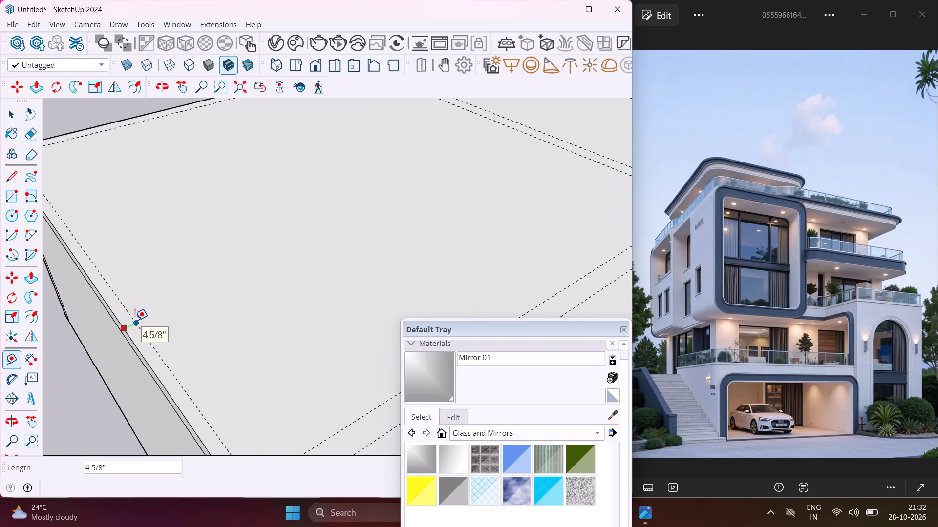
{"action": "key", "text": "9"}
{"action": "key", "text": "shift+quotedbl"}
{"action": "key", "text": "Return"}
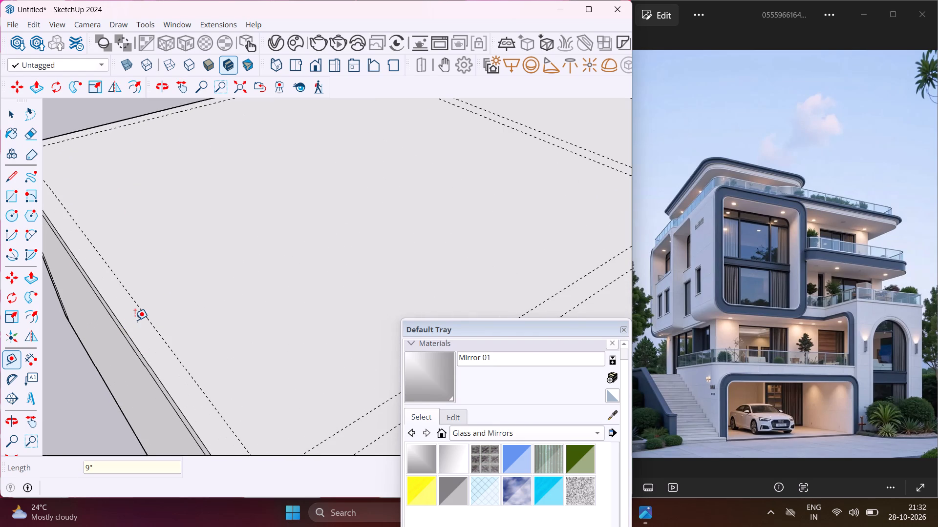
Place a guide line about 5" in from the slab's front edge beside the pillars.
{"action": "scroll", "coordinate": [135, 320], "scroll_direction": "down", "scroll_amount": 6}
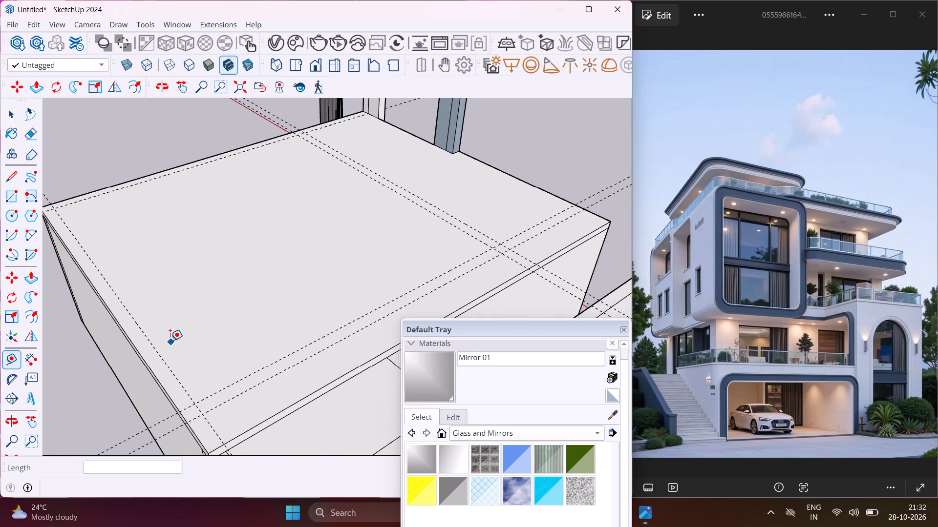
{"action": "scroll", "coordinate": [170, 341], "scroll_direction": "down", "scroll_amount": 2}
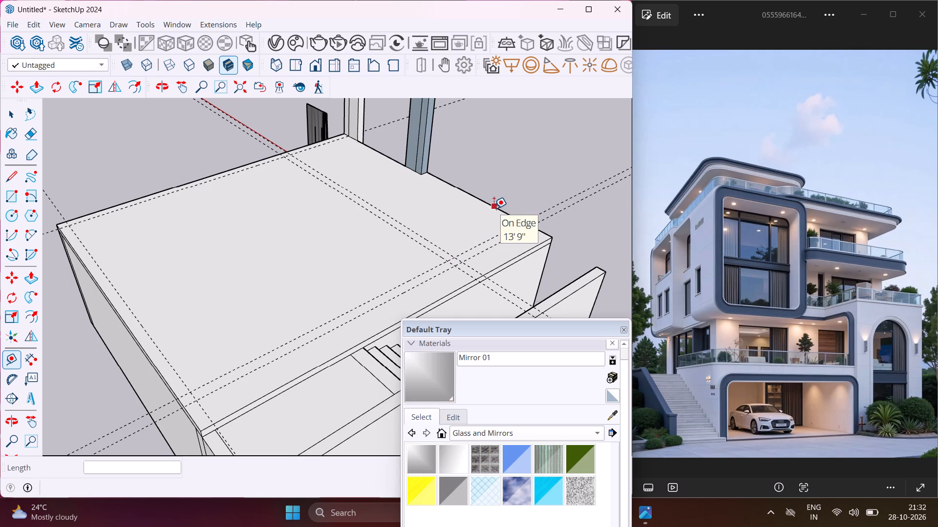
{"action": "scroll", "coordinate": [495, 208], "scroll_direction": "up", "scroll_amount": 7}
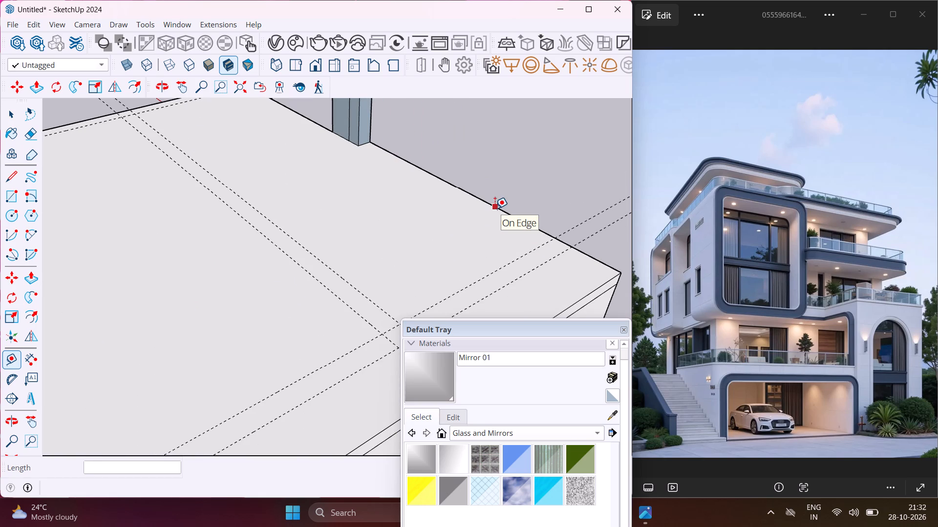
{"action": "left_click", "coordinate": [495, 208]}
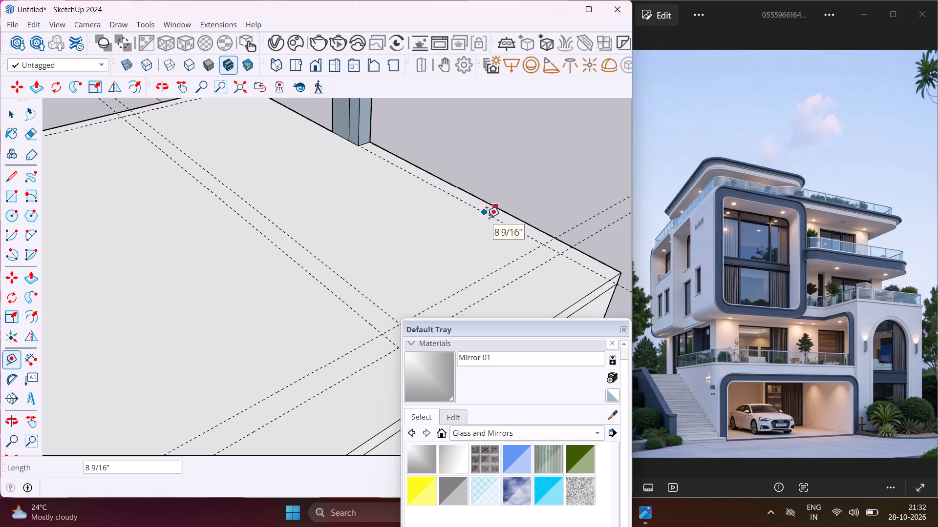
{"action": "scroll", "coordinate": [487, 218], "scroll_direction": "up", "scroll_amount": 3}
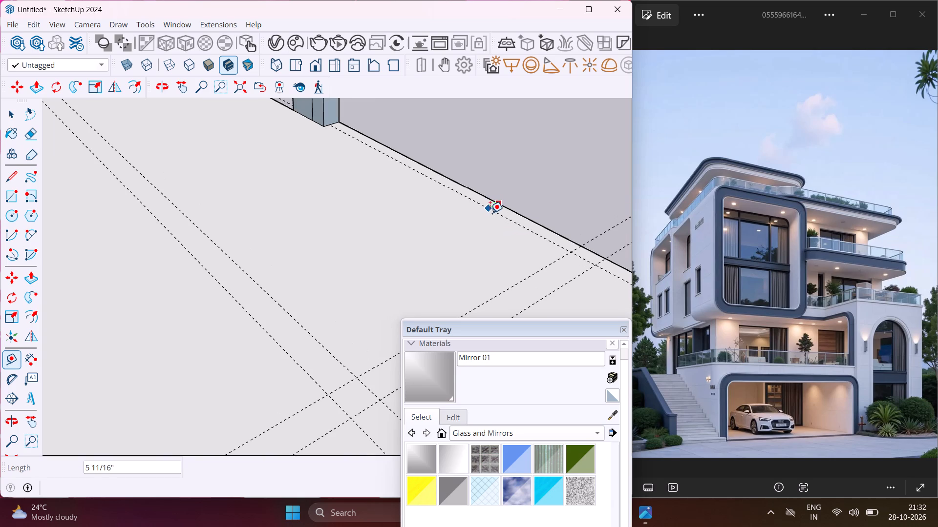
{"action": "scroll", "coordinate": [490, 213], "scroll_direction": "up", "scroll_amount": 4}
{"action": "scroll", "coordinate": [490, 213], "scroll_direction": "down", "scroll_amount": 3}
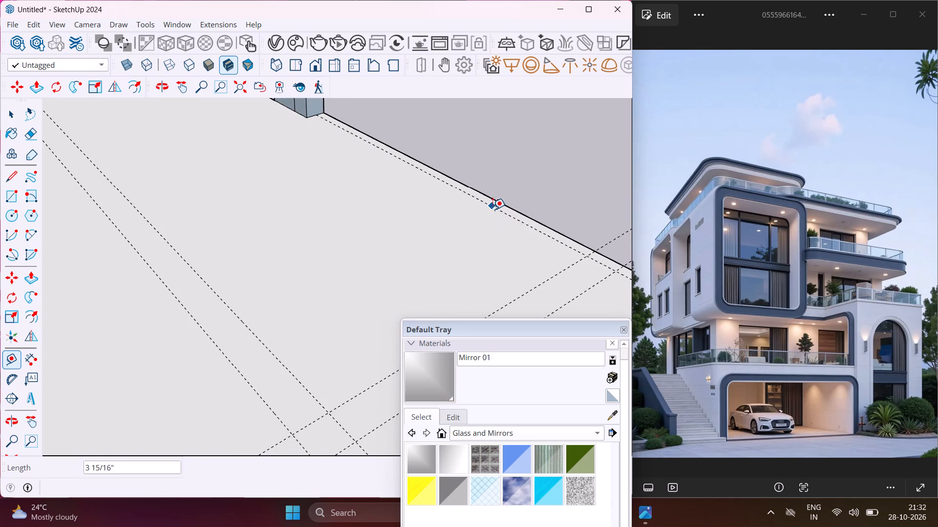
{"action": "scroll", "coordinate": [490, 211], "scroll_direction": "up", "scroll_amount": 1}
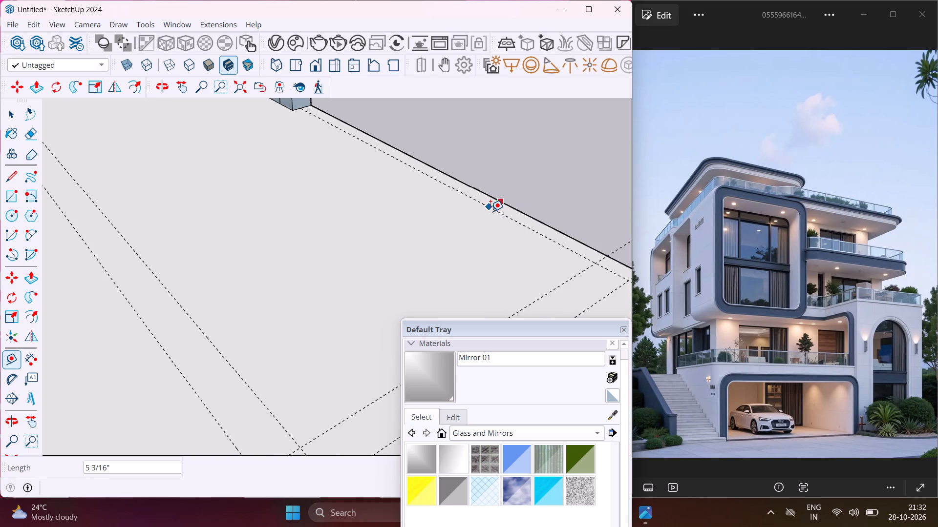
{"action": "left_click", "coordinate": [490, 211]}
Place a guide line about 4" in from the slab's stair-side edge.
{"action": "scroll", "coordinate": [364, 217], "scroll_direction": "down", "scroll_amount": 8}
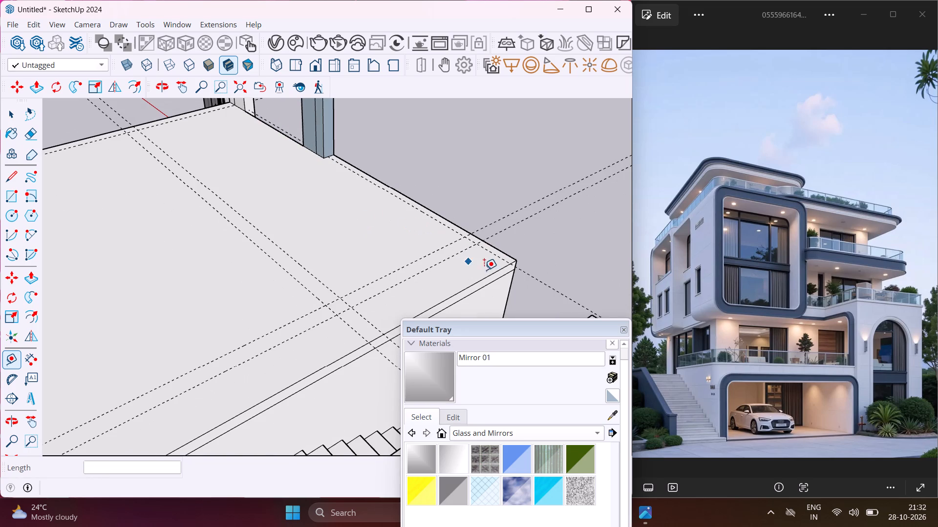
{"action": "scroll", "coordinate": [492, 274], "scroll_direction": "up", "scroll_amount": 6}
{"action": "left_click", "coordinate": [493, 274]}
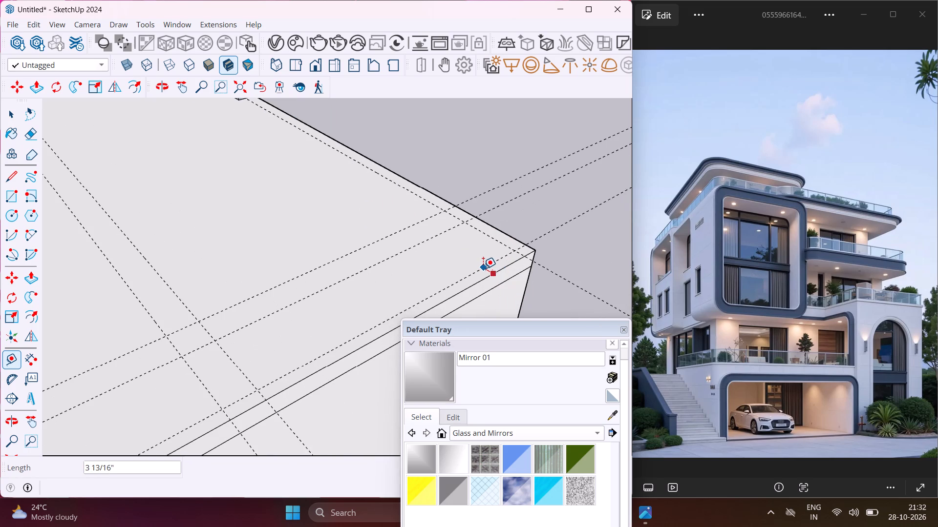
{"action": "left_click", "coordinate": [483, 268]}
{"action": "scroll", "coordinate": [376, 272], "scroll_direction": "down", "scroll_amount": 5}
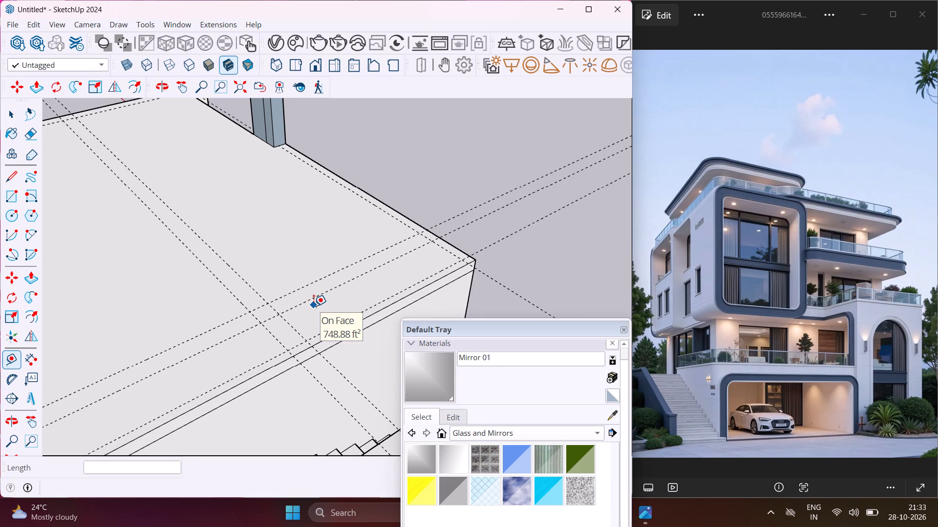
{"action": "scroll", "coordinate": [314, 306], "scroll_direction": "down", "scroll_amount": 4}
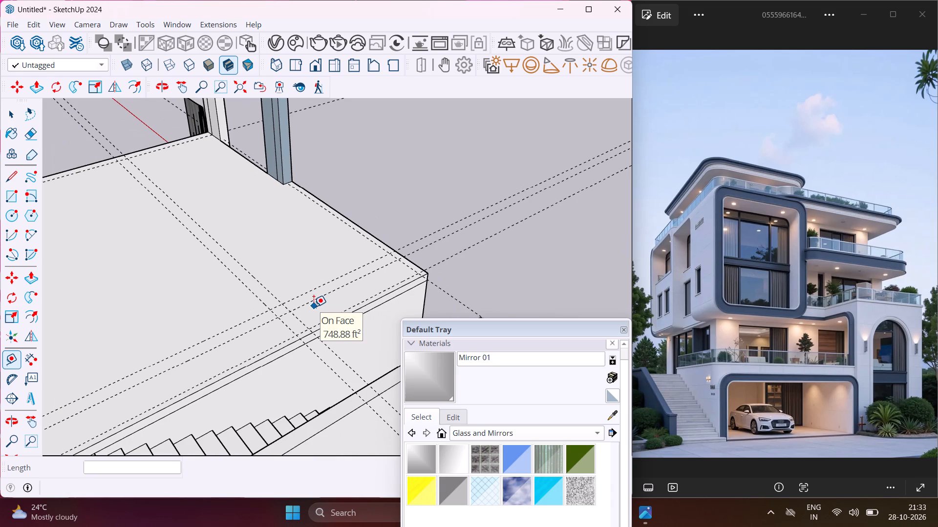
{"action": "key", "text": "Escape"}
{"action": "key", "text": "space"}
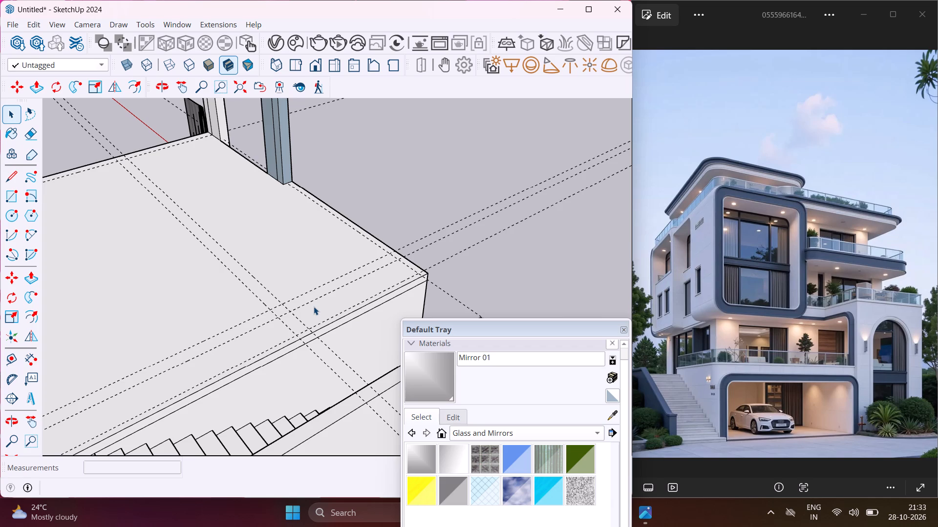
Draw a 23' 3" by 9" wall rectangle along the slab's rear edge, ending at the inner stair-side wall guides.
{"action": "scroll", "coordinate": [314, 306], "scroll_direction": "down", "scroll_amount": 7}
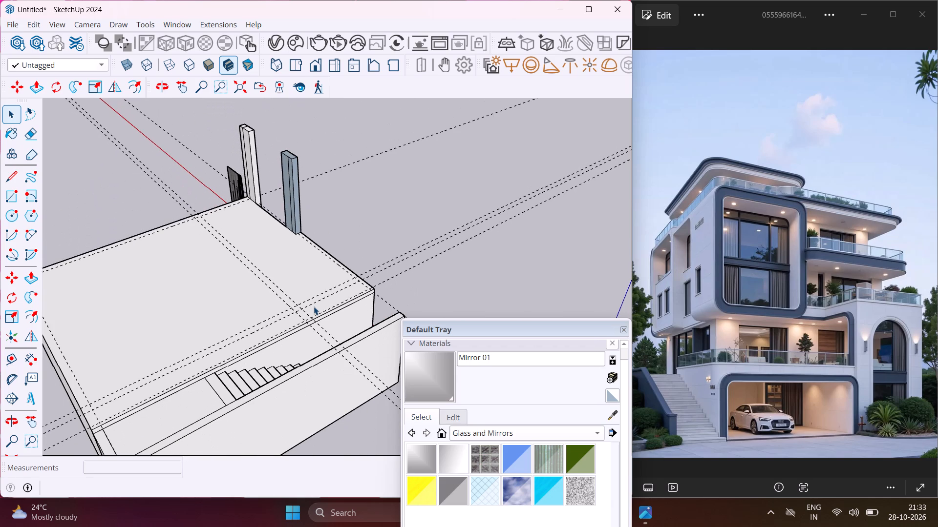
{"action": "scroll", "coordinate": [314, 306], "scroll_direction": "down", "scroll_amount": 3}
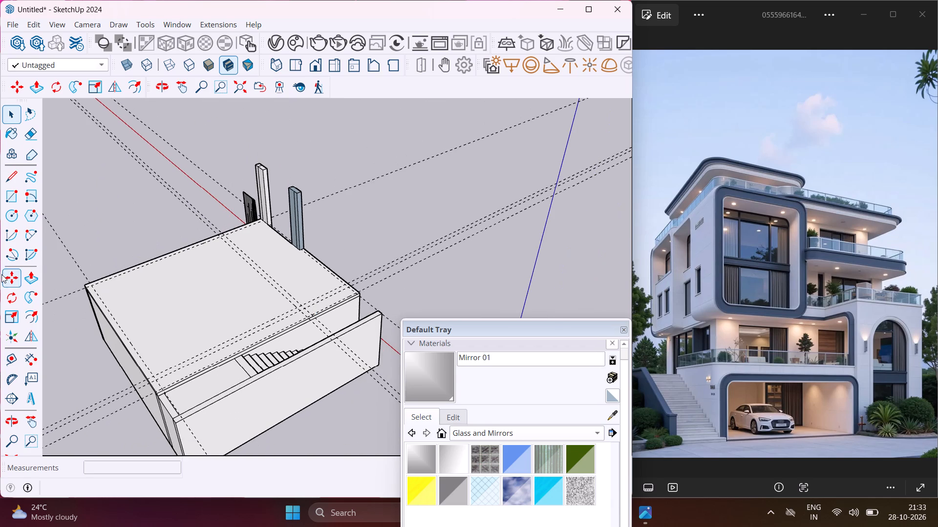
{"action": "left_click", "coordinate": [12, 202]}
{"action": "scroll", "coordinate": [72, 290], "scroll_direction": "up", "scroll_amount": 2}
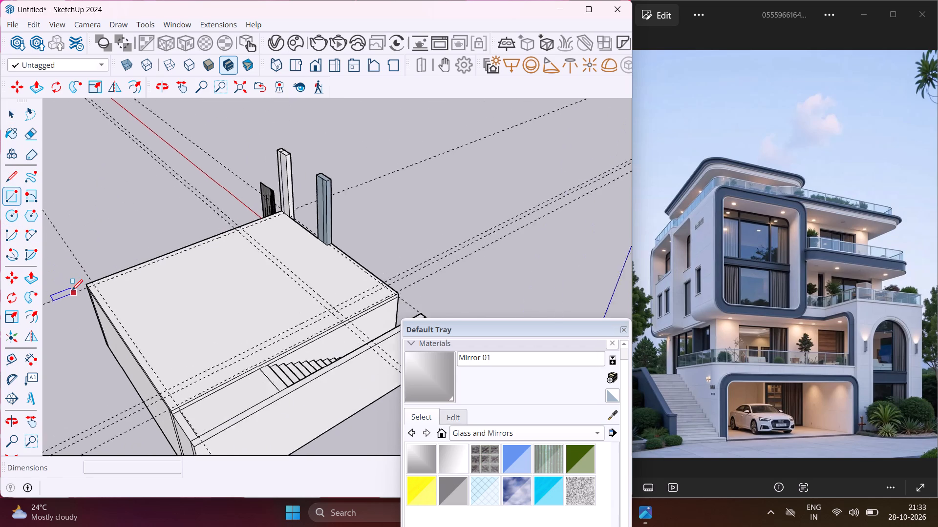
{"action": "scroll", "coordinate": [72, 290], "scroll_direction": "up", "scroll_amount": 10}
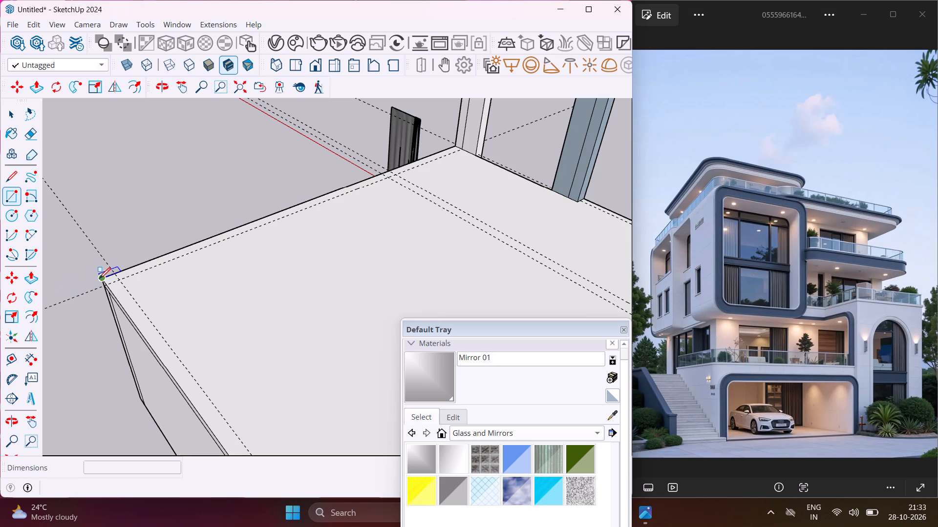
{"action": "left_click", "coordinate": [100, 279]}
{"action": "scroll", "coordinate": [124, 280], "scroll_direction": "down", "scroll_amount": 9}
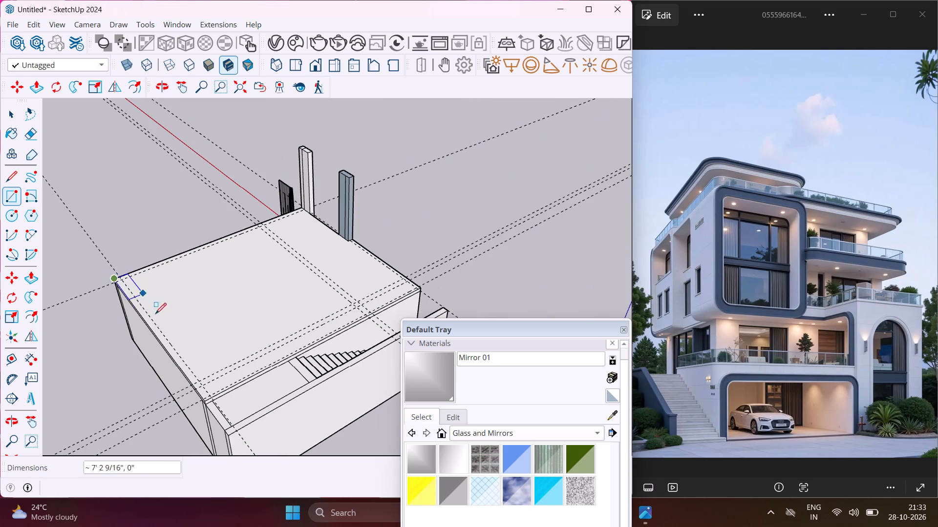
{"action": "scroll", "coordinate": [200, 386], "scroll_direction": "up", "scroll_amount": 6}
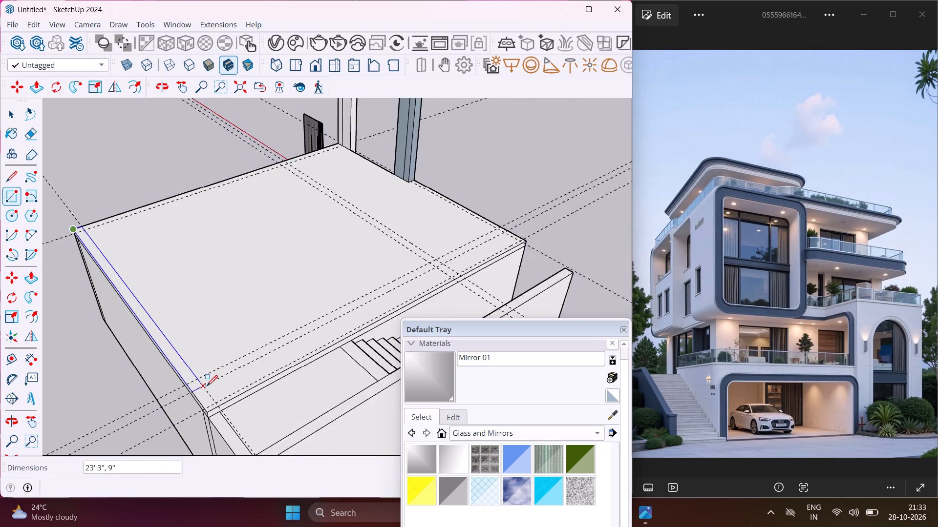
{"action": "scroll", "coordinate": [207, 386], "scroll_direction": "up", "scroll_amount": 1}
{"action": "left_click", "coordinate": [204, 386]}
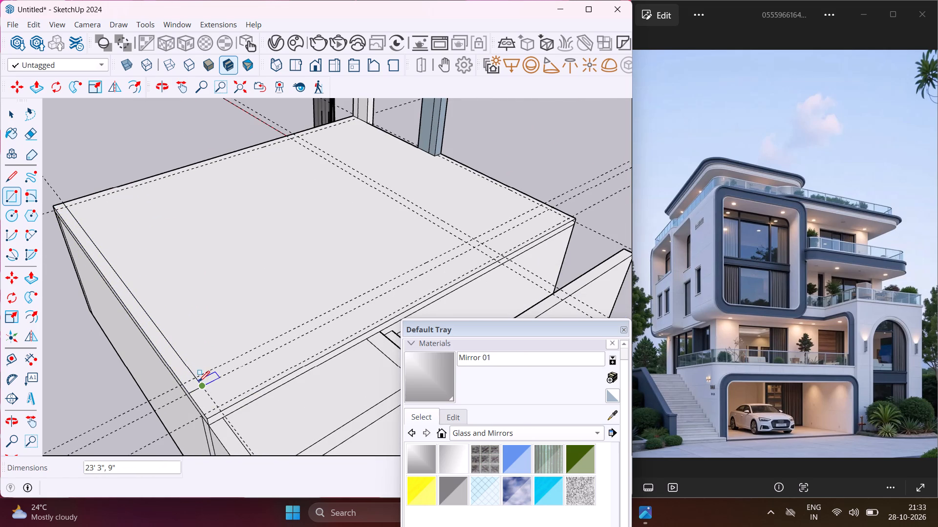
Draw a 9" by 21' 3" wall rectangle between the paired stair-side guides, from the rear wall to the front wall guides.
{"action": "left_click", "coordinate": [196, 376]}
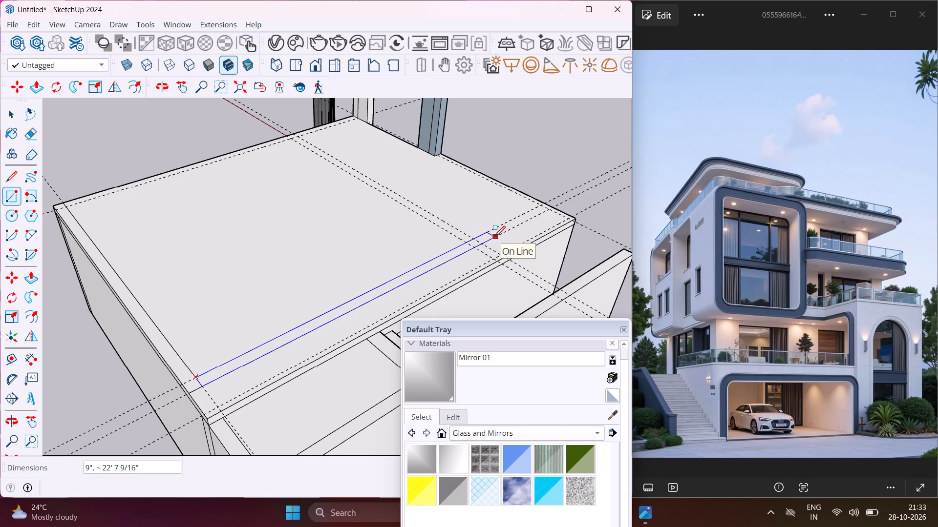
{"action": "scroll", "coordinate": [494, 237], "scroll_direction": "up", "scroll_amount": 2}
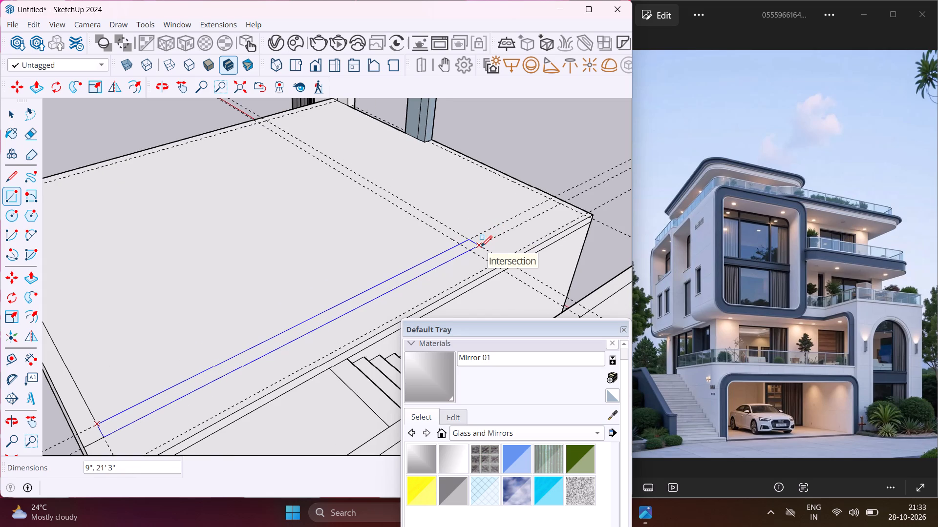
{"action": "left_click", "coordinate": [479, 245]}
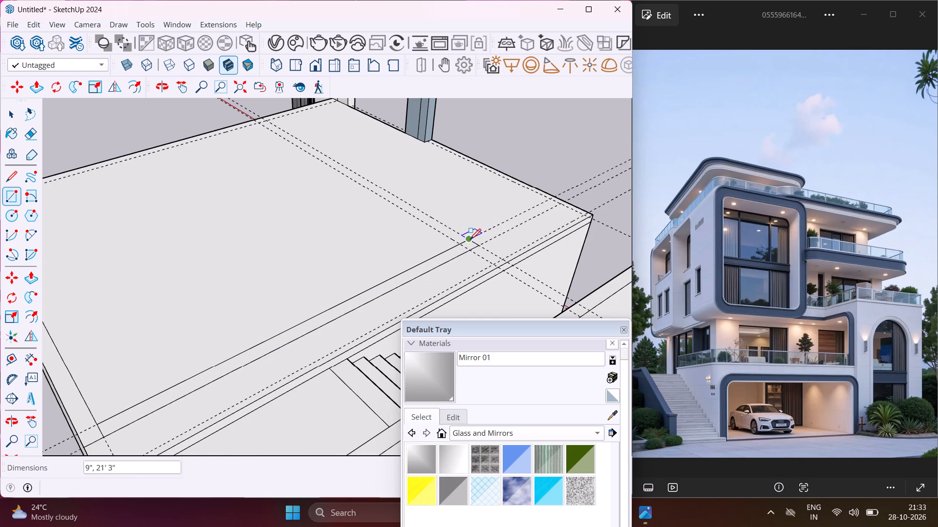
Draw a 21' 9" by 9" wall rectangle between the paired front guides, from the stair-side wall to the opposite side's guide.
{"action": "left_click", "coordinate": [470, 240]}
{"action": "scroll", "coordinate": [372, 205], "scroll_direction": "down", "scroll_amount": 4}
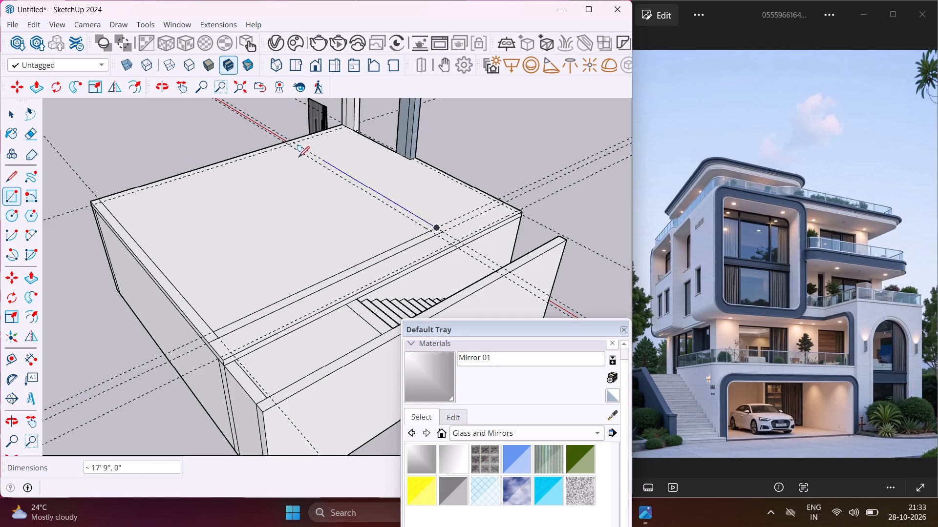
{"action": "scroll", "coordinate": [287, 143], "scroll_direction": "up", "scroll_amount": 12}
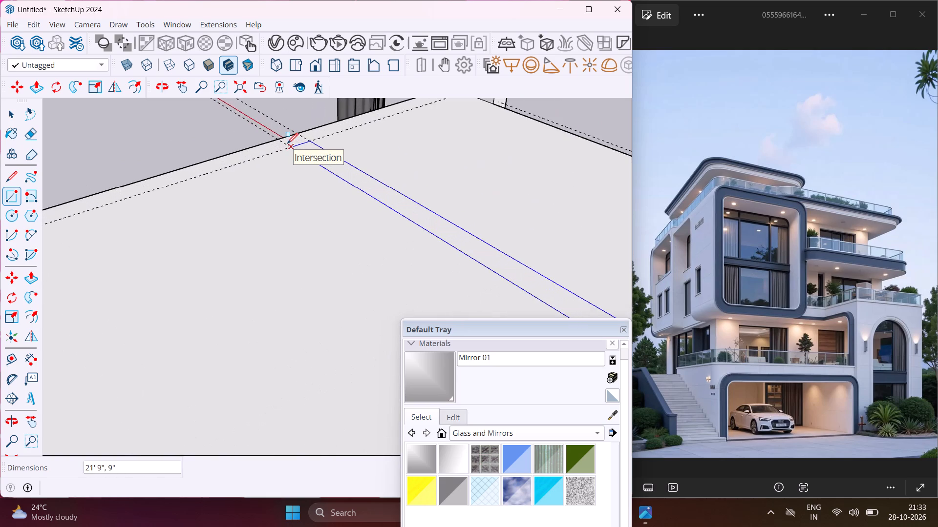
{"action": "scroll", "coordinate": [287, 143], "scroll_direction": "up", "scroll_amount": 4}
{"action": "left_click", "coordinate": [291, 149]}
Draw a 9" by 28' 6" wall rectangle along the slab edge opposite the stairs, from the rear wall outline to the far front corner.
{"action": "middle_click_drag", "start_coordinate": [291, 149], "coordinate": [310, 155]}
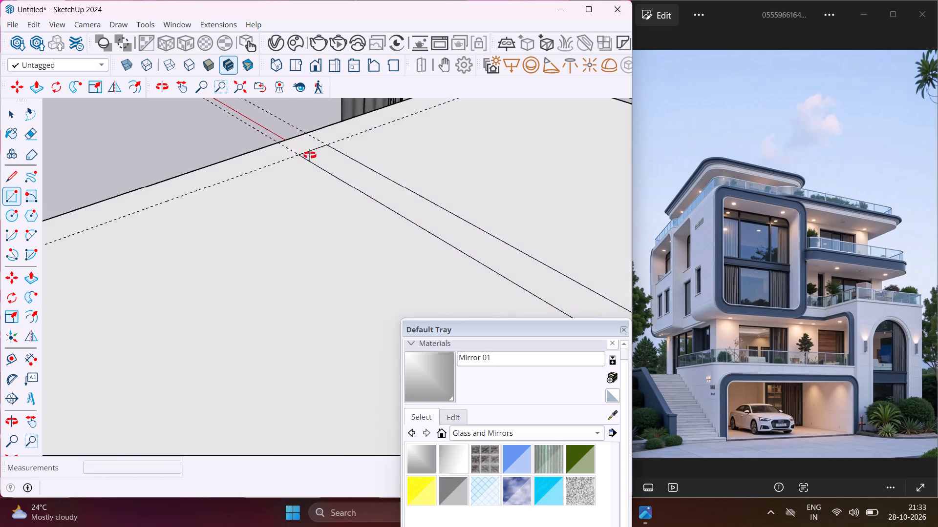
{"action": "middle_click_drag", "start_coordinate": [310, 155], "coordinate": [408, 174]}
{"action": "scroll", "coordinate": [398, 169], "scroll_direction": "down", "scroll_amount": 12}
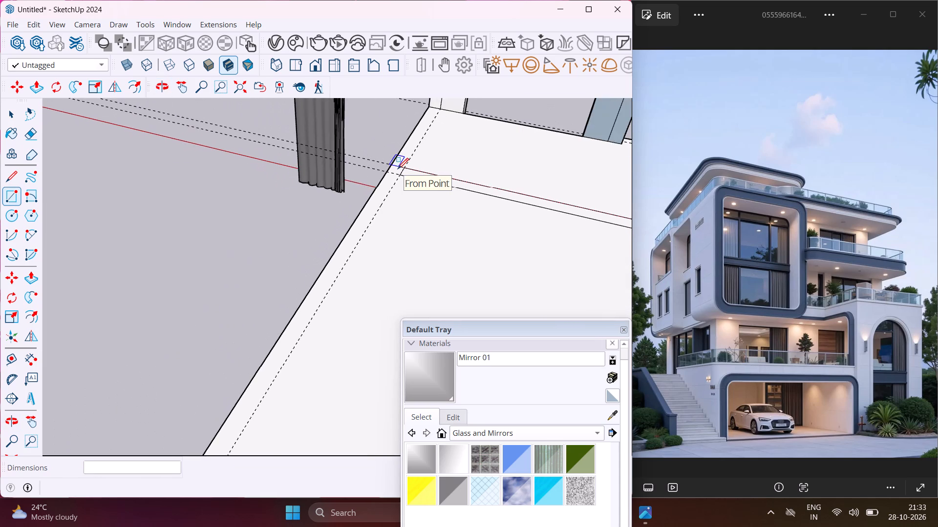
{"action": "scroll", "coordinate": [398, 169], "scroll_direction": "down", "scroll_amount": 3}
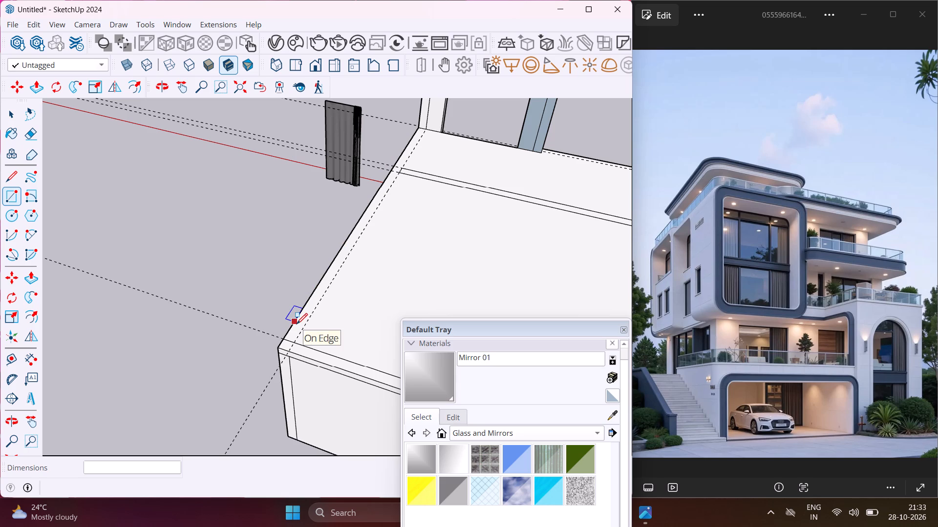
{"action": "scroll", "coordinate": [297, 324], "scroll_direction": "up", "scroll_amount": 4}
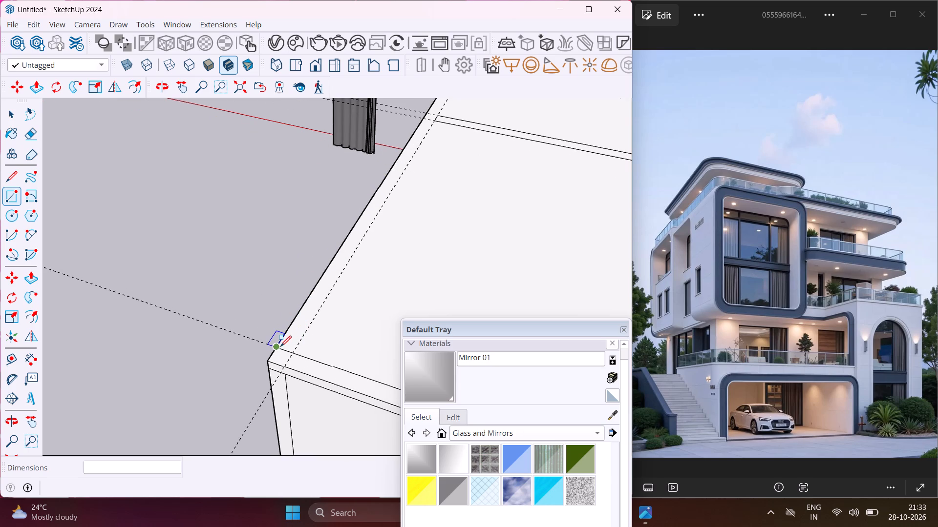
{"action": "left_click", "coordinate": [278, 348]}
{"action": "middle_click_drag", "start_coordinate": [343, 288], "coordinate": [250, 337]}
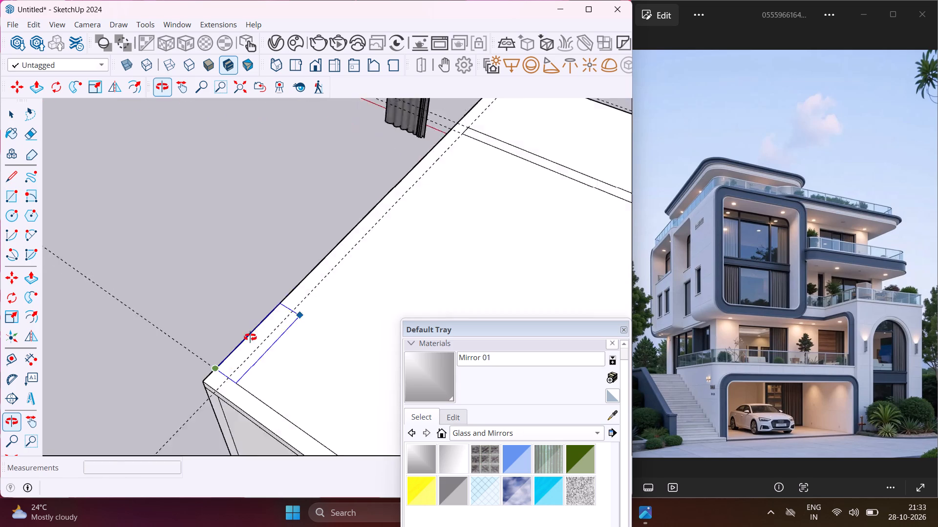
{"action": "middle_click_drag", "start_coordinate": [250, 337], "coordinate": [187, 372]}
{"action": "scroll", "coordinate": [182, 372], "scroll_direction": "down", "scroll_amount": 2}
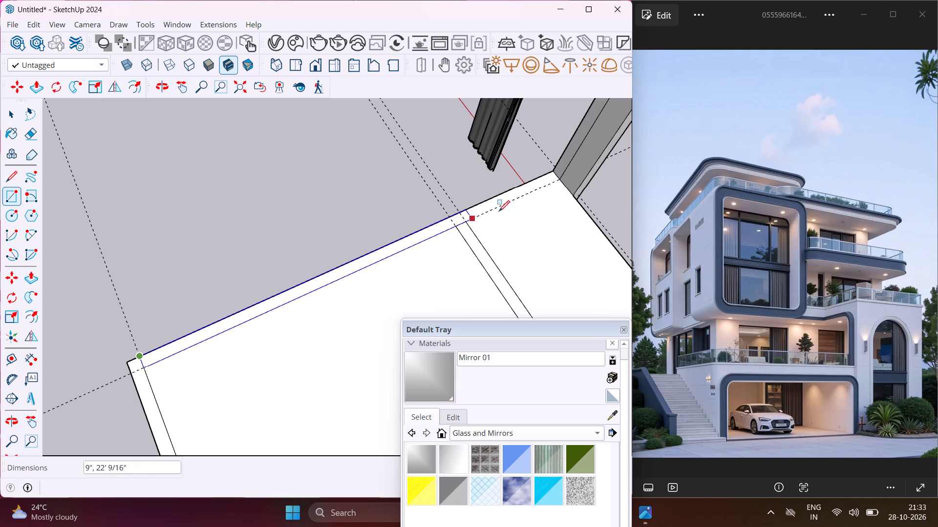
{"action": "left_click", "coordinate": [559, 182]}
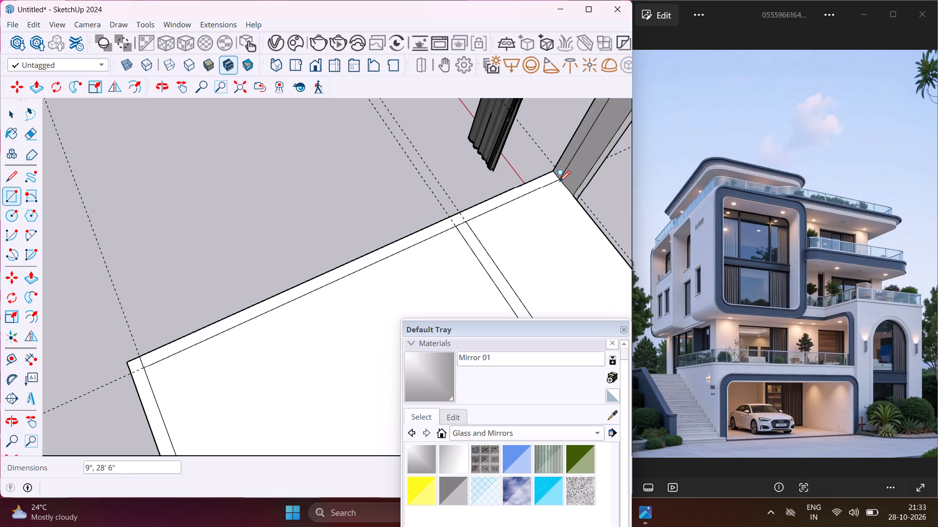
{"action": "key", "text": "Escape"}
{"action": "key", "text": "space"}
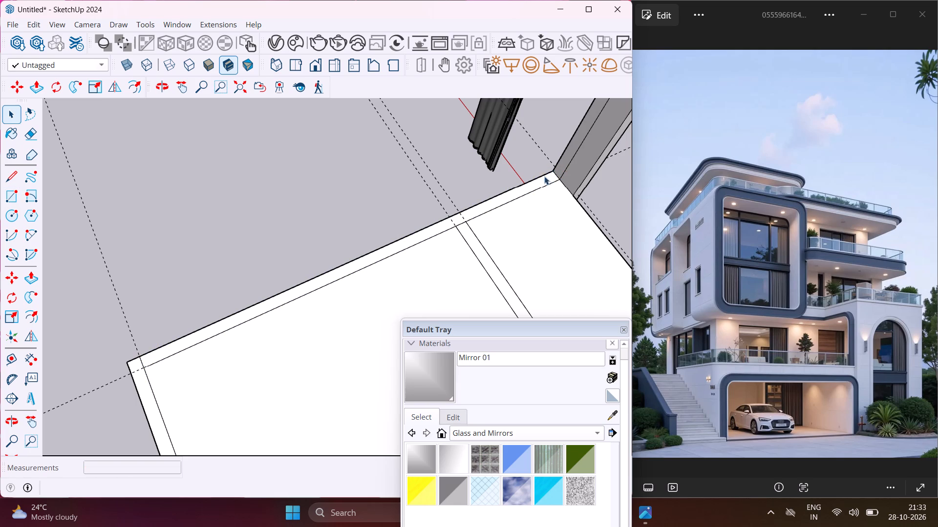
Push/Pull the long wall outline opposite the stairs up 10'.
{"action": "scroll", "coordinate": [544, 173], "scroll_direction": "up", "scroll_amount": 3}
{"action": "left_click", "coordinate": [548, 181]}
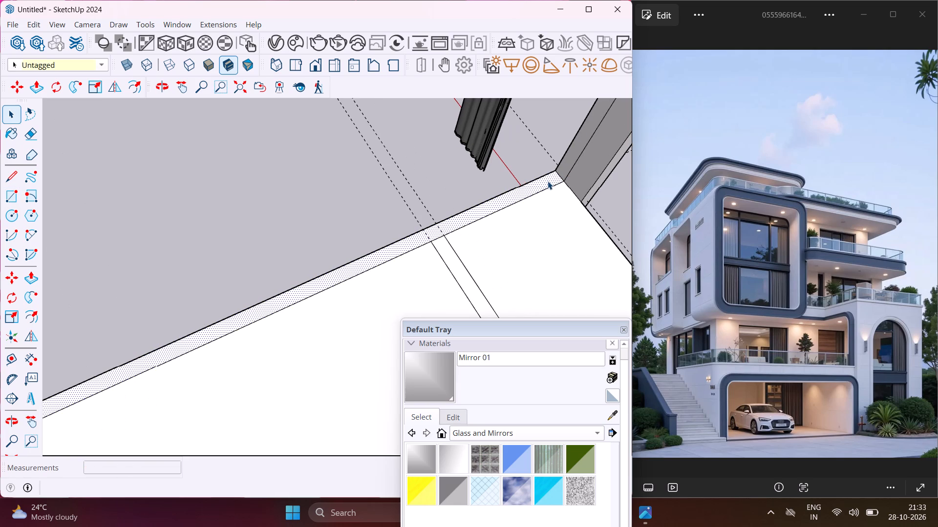
{"action": "key", "text": "p"}
{"action": "left_click", "coordinate": [548, 181]}
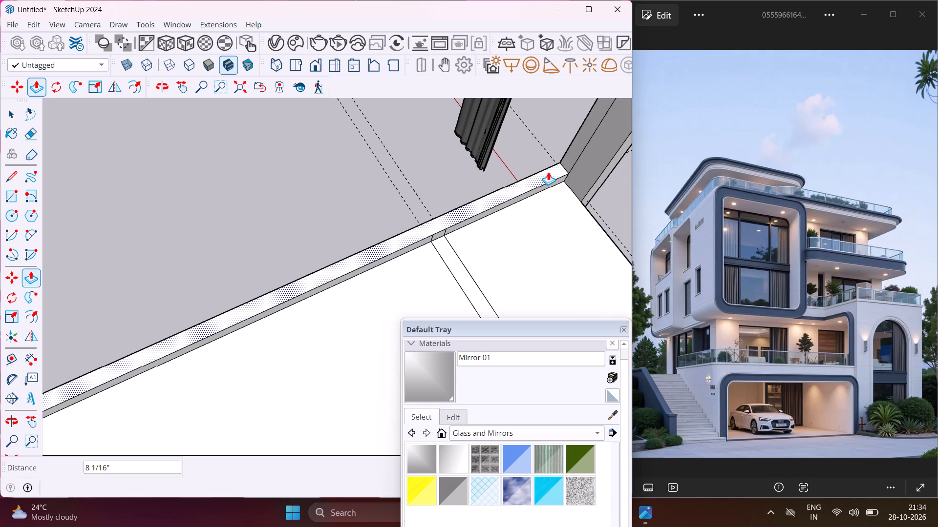
{"action": "scroll", "coordinate": [548, 172], "scroll_direction": "down", "scroll_amount": 7}
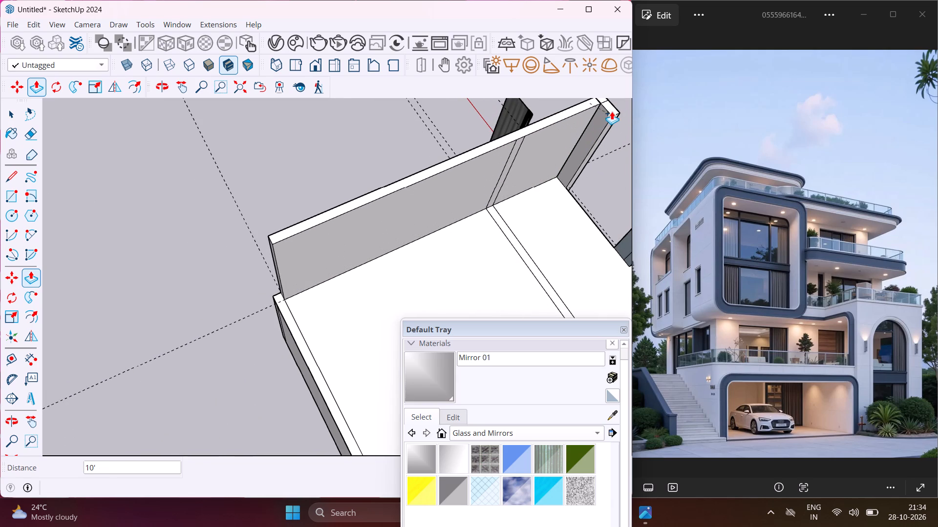
{"action": "left_click", "coordinate": [612, 111]}
Push/Pull the rear wall outline up 10'.
{"action": "scroll", "coordinate": [283, 316], "scroll_direction": "up", "scroll_amount": 3}
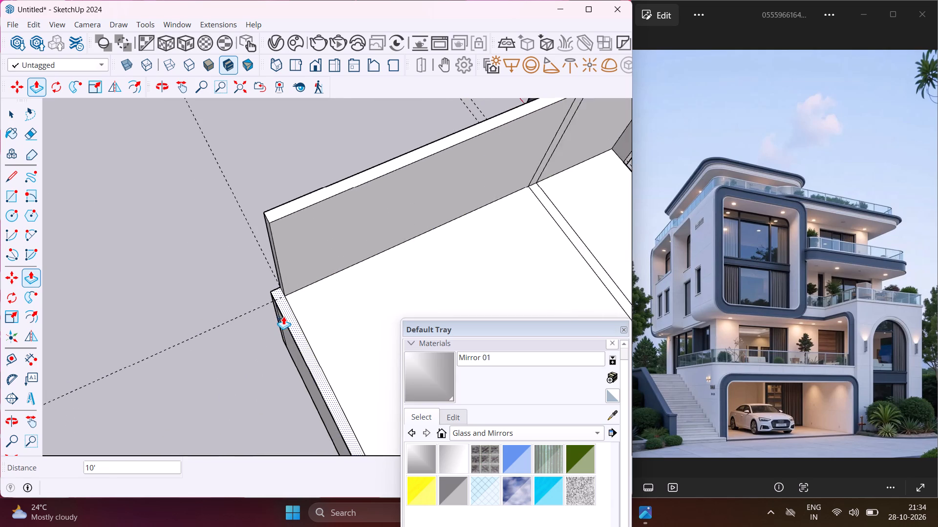
{"action": "scroll", "coordinate": [283, 316], "scroll_direction": "up", "scroll_amount": 4}
{"action": "left_click", "coordinate": [286, 311]}
{"action": "type", "text": "10'"}
{"action": "key", "text": "Return"}
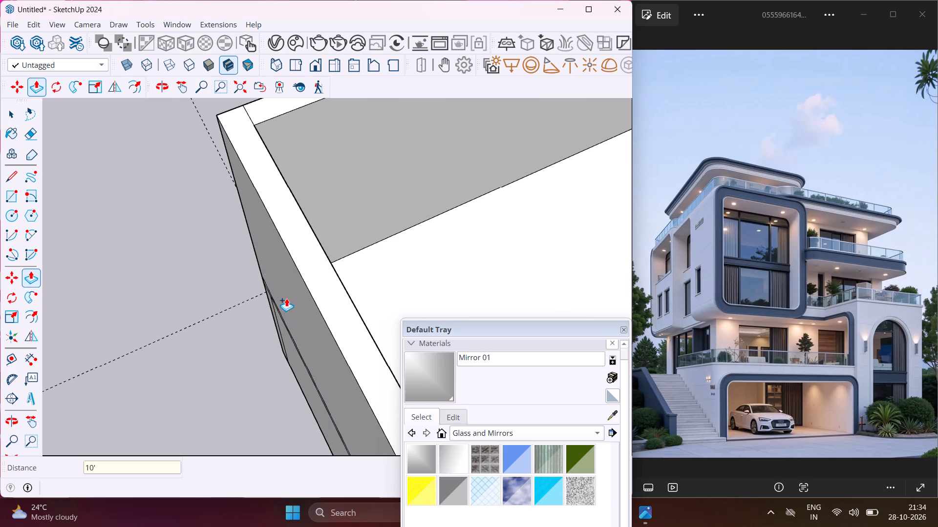
Push/Pull the stair-side wall outline up 10', level with the top of the rear wall.
{"action": "middle_click_drag", "start_coordinate": [286, 298], "coordinate": [335, 231]}
{"action": "scroll", "coordinate": [286, 298], "scroll_direction": "up", "scroll_amount": 1}
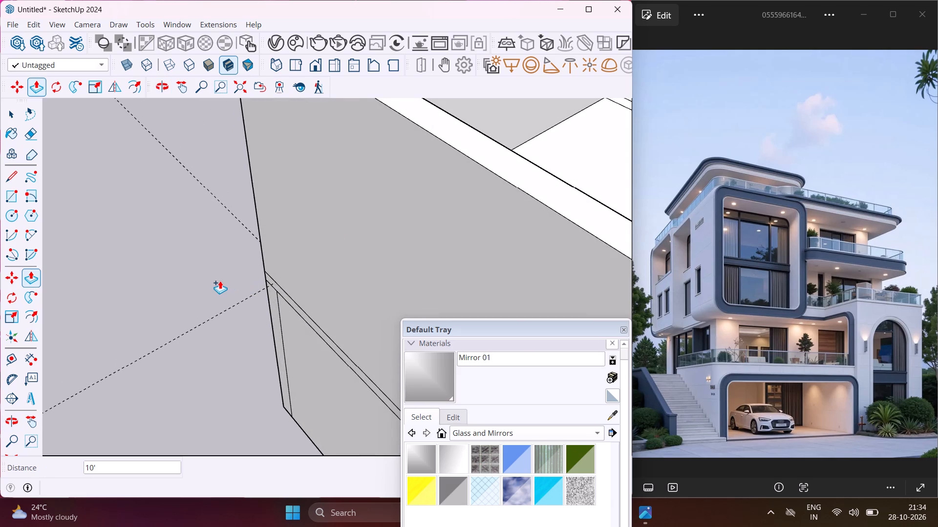
{"action": "scroll", "coordinate": [220, 281], "scroll_direction": "down", "scroll_amount": 14}
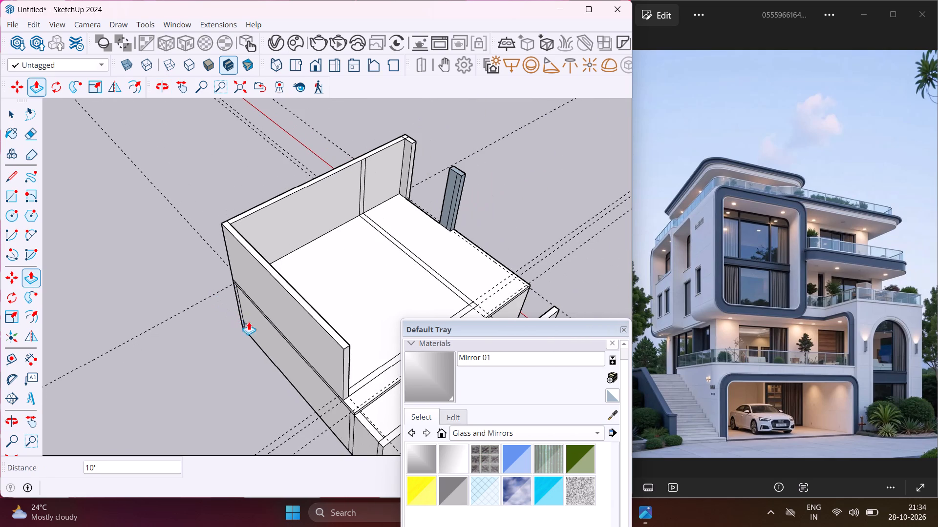
{"action": "scroll", "coordinate": [358, 397], "scroll_direction": "up", "scroll_amount": 9}
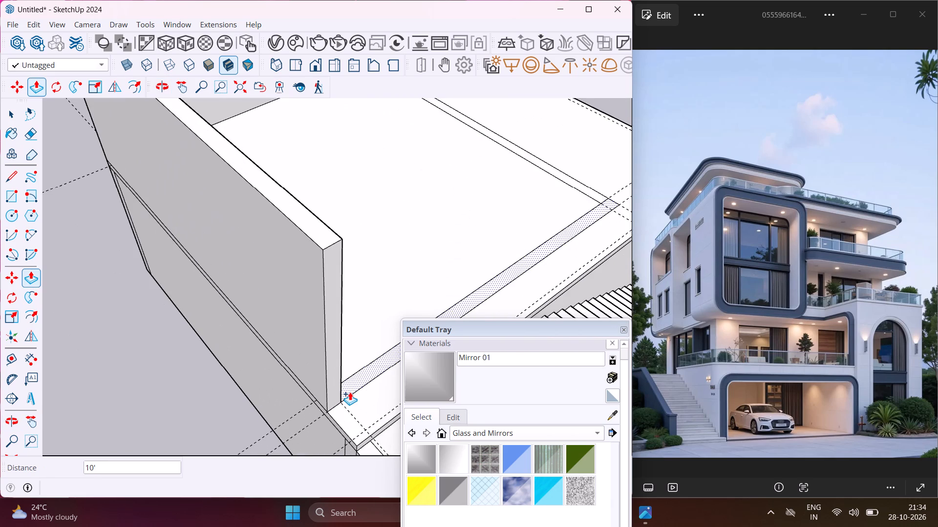
{"action": "scroll", "coordinate": [350, 392], "scroll_direction": "up", "scroll_amount": 4}
{"action": "left_click", "coordinate": [350, 389]}
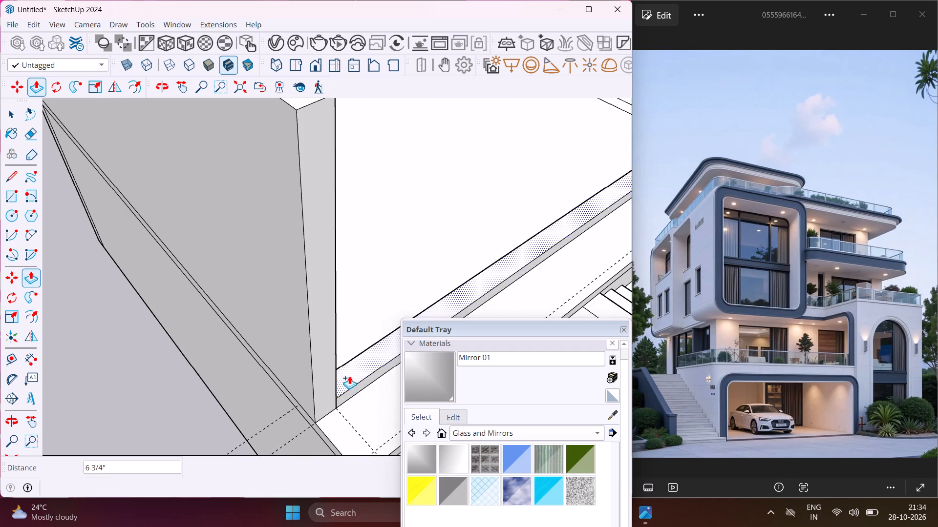
{"action": "scroll", "coordinate": [344, 368], "scroll_direction": "down", "scroll_amount": 11}
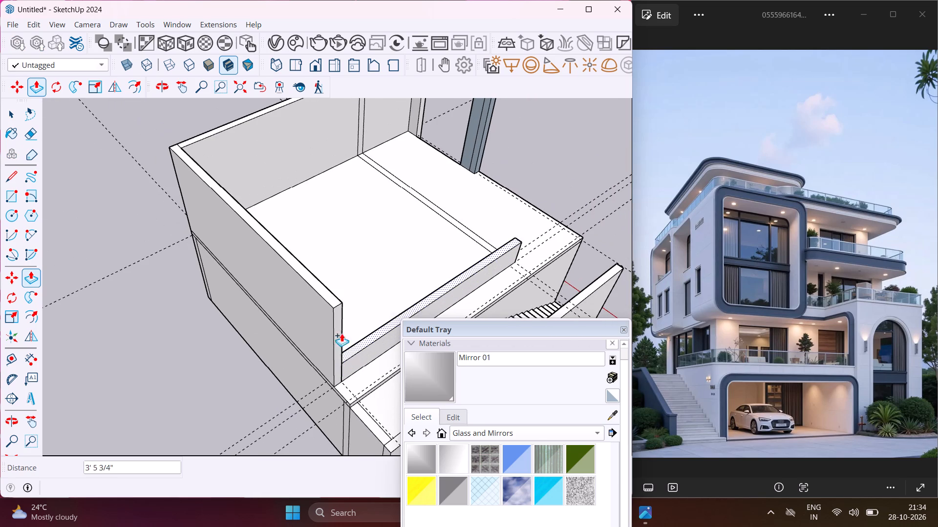
{"action": "left_click", "coordinate": [331, 304]}
Push/Pull the front wall outline up 10', level with the top of the stair-side wall.
{"action": "scroll", "coordinate": [319, 300], "scroll_direction": "down", "scroll_amount": 3}
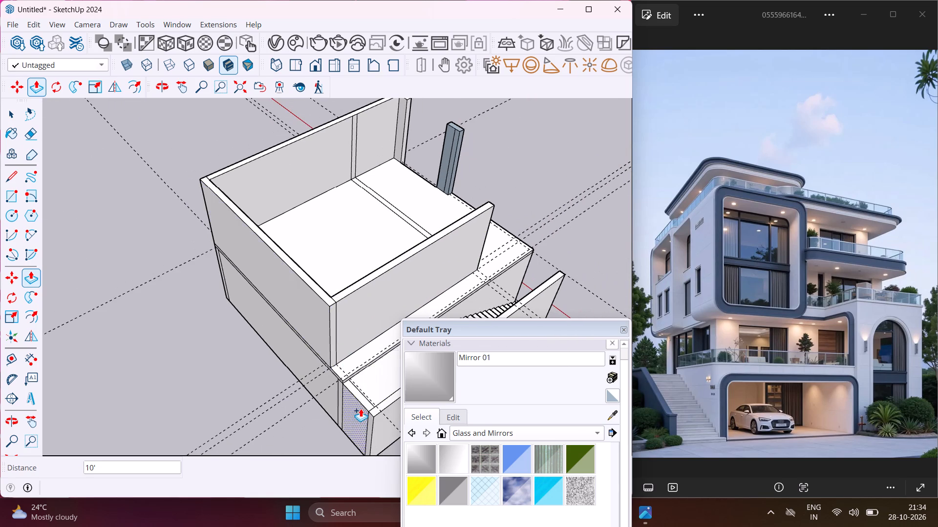
{"action": "scroll", "coordinate": [361, 401], "scroll_direction": "up", "scroll_amount": 3}
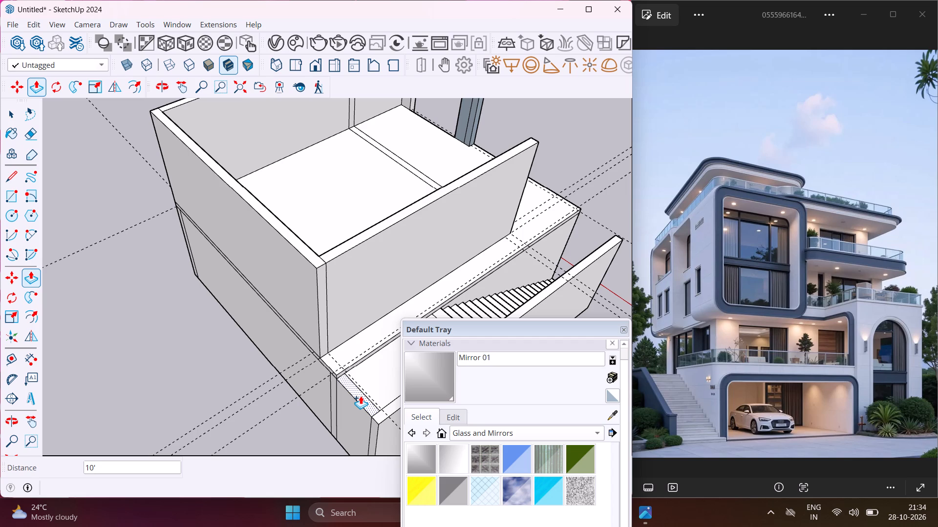
{"action": "middle_click_drag", "start_coordinate": [361, 396], "coordinate": [233, 420]}
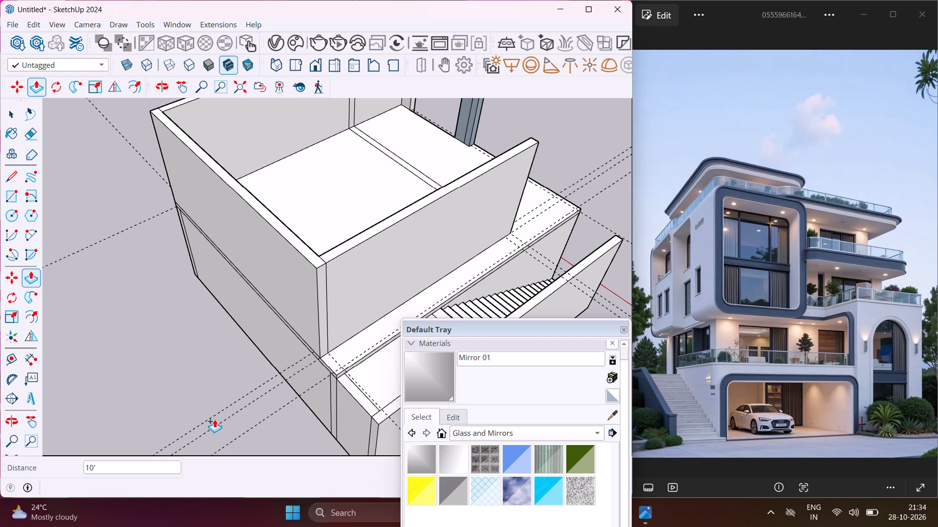
{"action": "scroll", "coordinate": [211, 419], "scroll_direction": "down", "scroll_amount": 7}
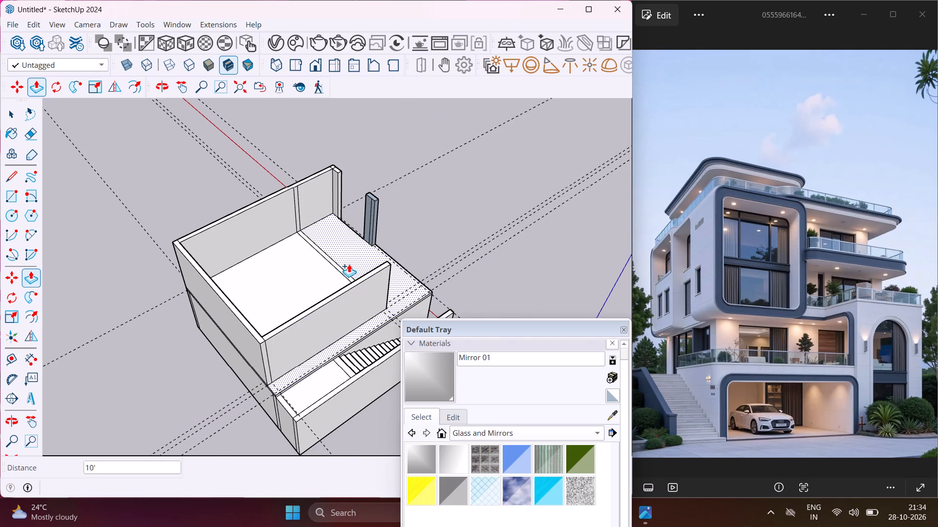
{"action": "scroll", "coordinate": [347, 264], "scroll_direction": "up", "scroll_amount": 8}
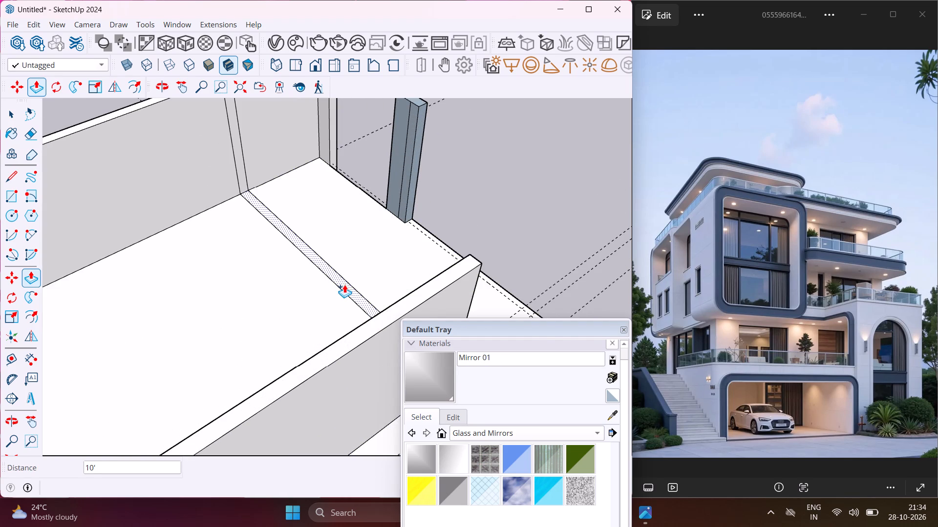
{"action": "left_click", "coordinate": [344, 284]}
{"action": "scroll", "coordinate": [341, 275], "scroll_direction": "down", "scroll_amount": 3}
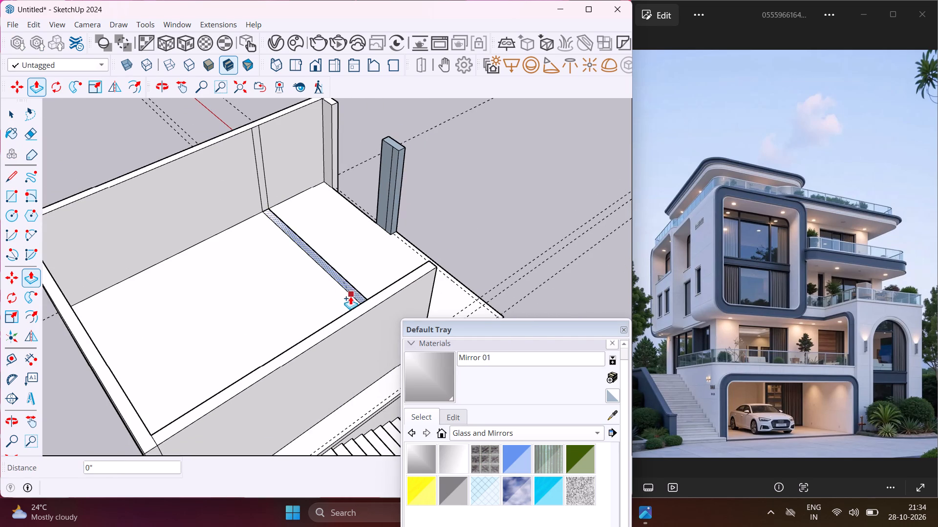
{"action": "left_click", "coordinate": [363, 304]}
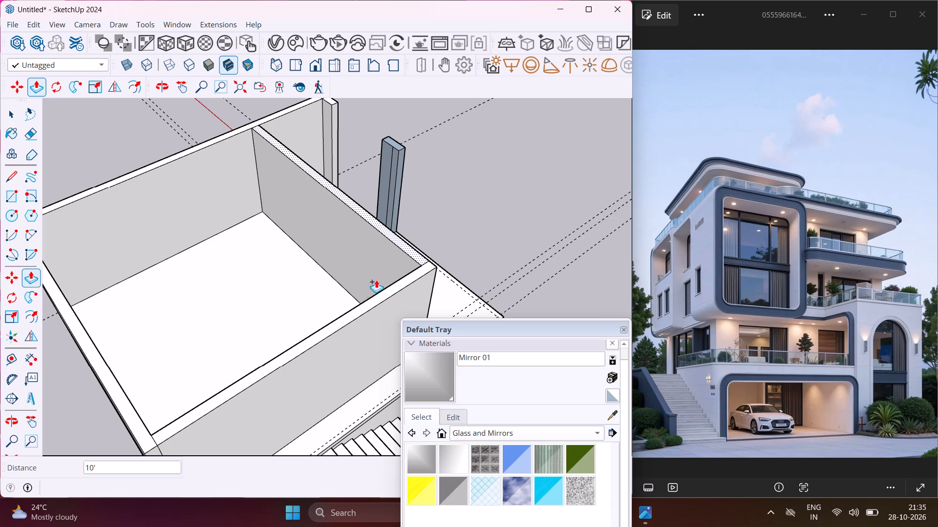
{"action": "key", "text": "Escape"}
{"action": "key", "text": "space"}
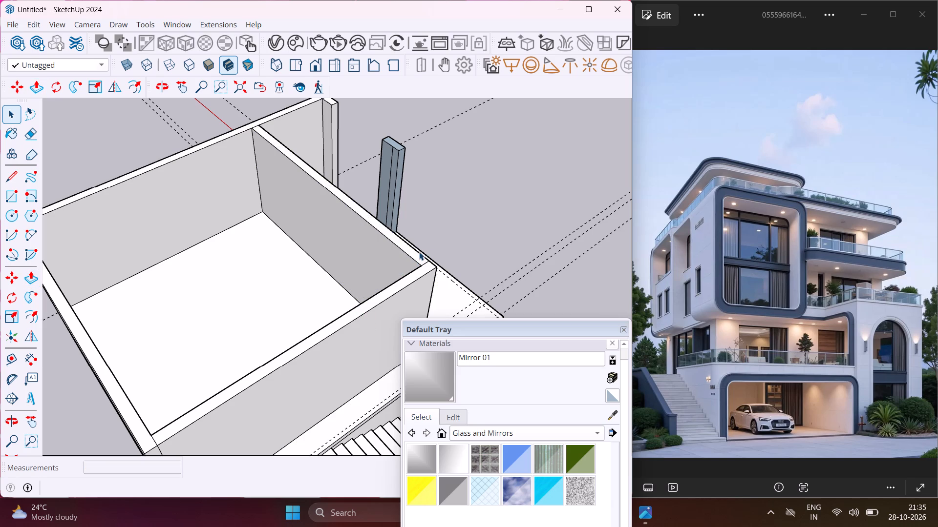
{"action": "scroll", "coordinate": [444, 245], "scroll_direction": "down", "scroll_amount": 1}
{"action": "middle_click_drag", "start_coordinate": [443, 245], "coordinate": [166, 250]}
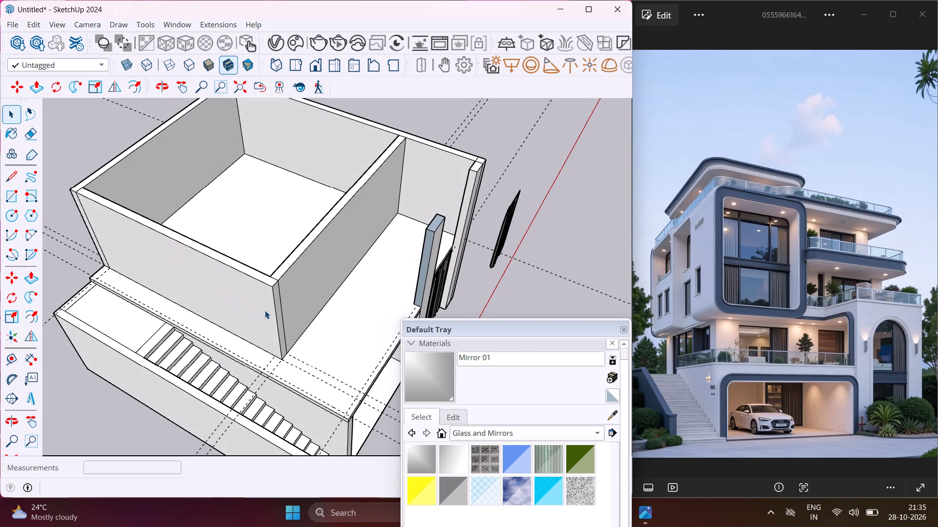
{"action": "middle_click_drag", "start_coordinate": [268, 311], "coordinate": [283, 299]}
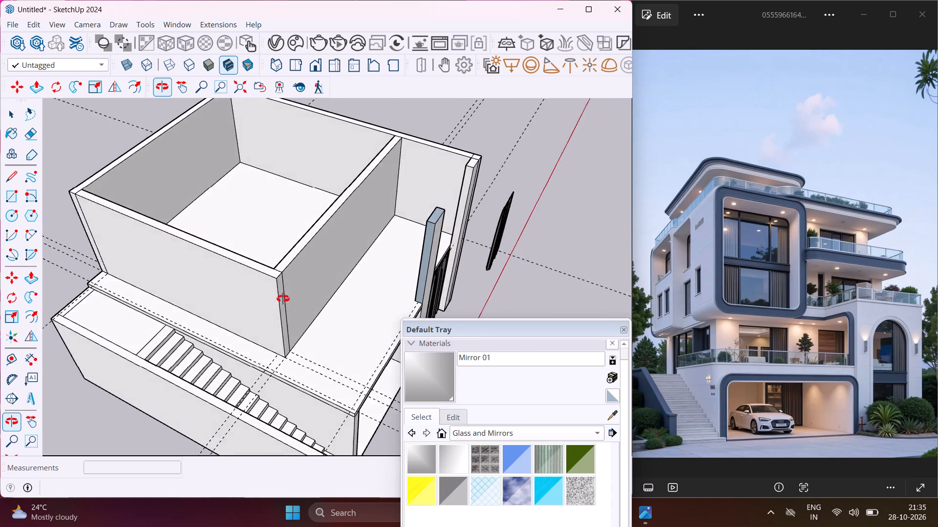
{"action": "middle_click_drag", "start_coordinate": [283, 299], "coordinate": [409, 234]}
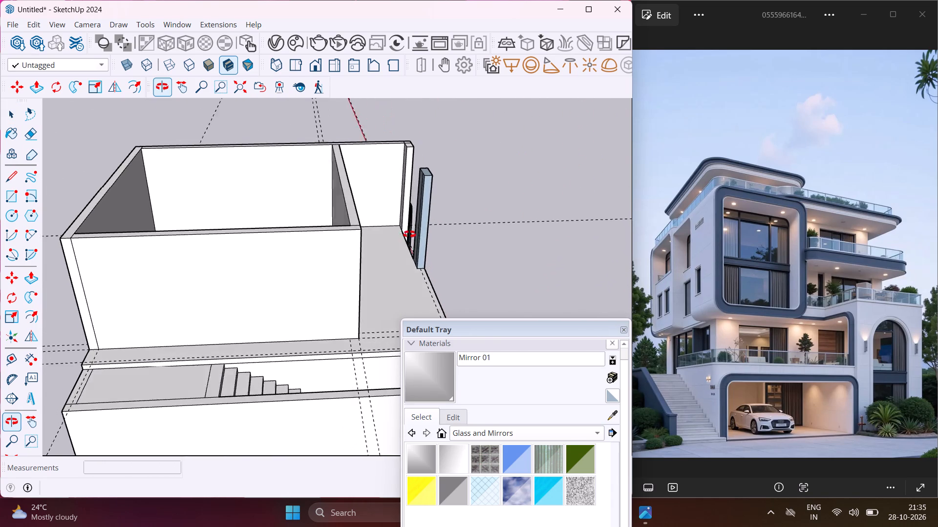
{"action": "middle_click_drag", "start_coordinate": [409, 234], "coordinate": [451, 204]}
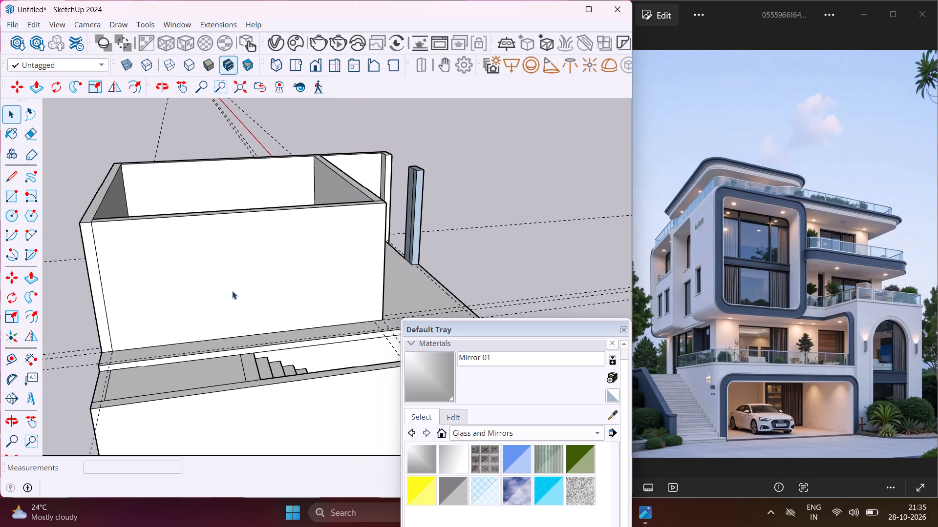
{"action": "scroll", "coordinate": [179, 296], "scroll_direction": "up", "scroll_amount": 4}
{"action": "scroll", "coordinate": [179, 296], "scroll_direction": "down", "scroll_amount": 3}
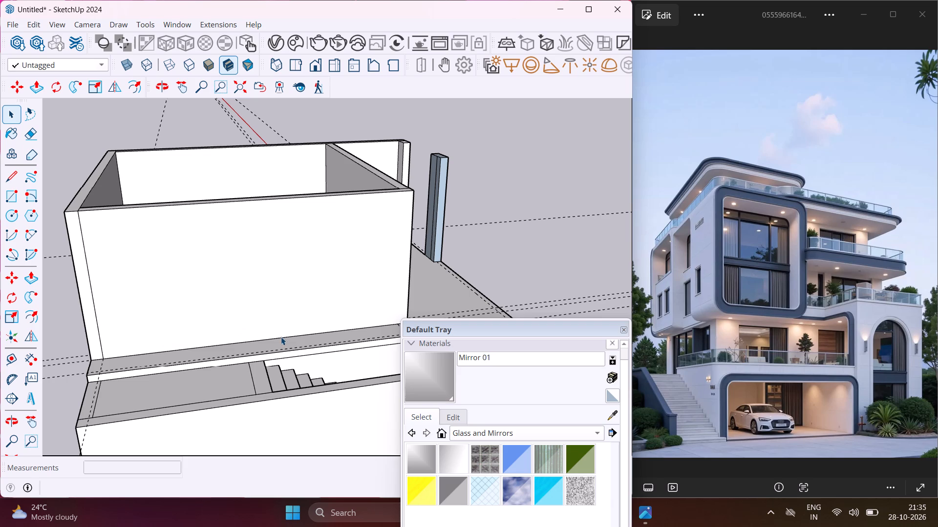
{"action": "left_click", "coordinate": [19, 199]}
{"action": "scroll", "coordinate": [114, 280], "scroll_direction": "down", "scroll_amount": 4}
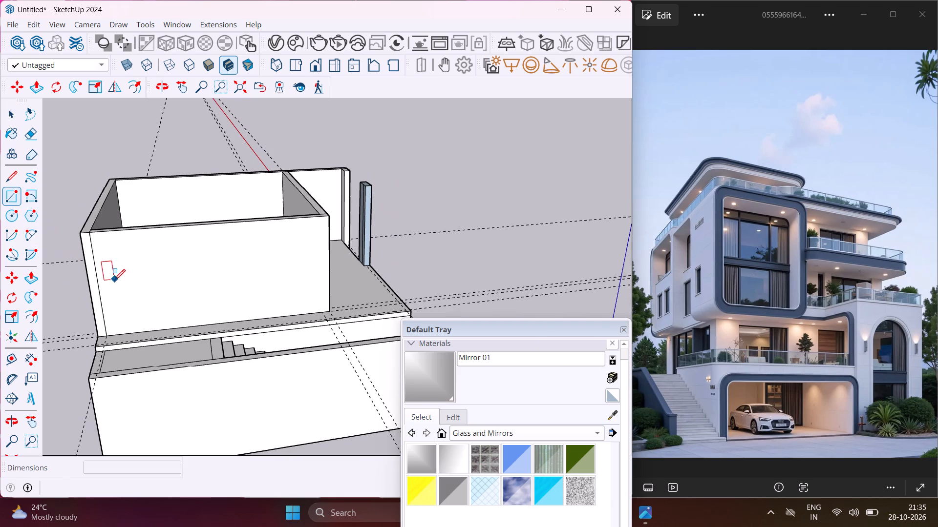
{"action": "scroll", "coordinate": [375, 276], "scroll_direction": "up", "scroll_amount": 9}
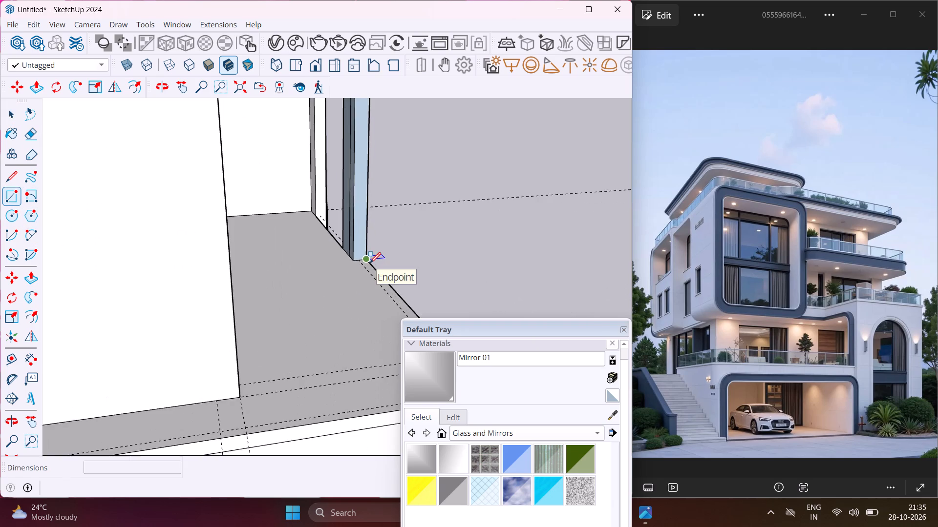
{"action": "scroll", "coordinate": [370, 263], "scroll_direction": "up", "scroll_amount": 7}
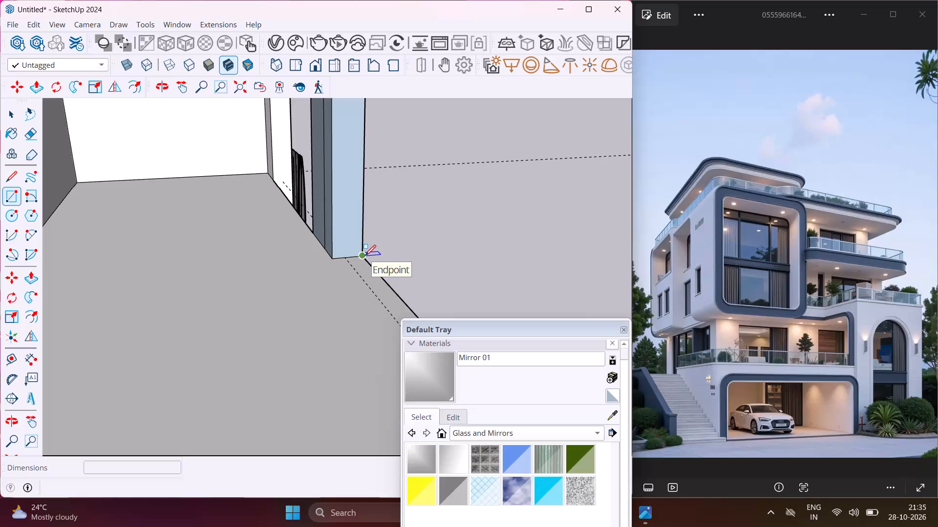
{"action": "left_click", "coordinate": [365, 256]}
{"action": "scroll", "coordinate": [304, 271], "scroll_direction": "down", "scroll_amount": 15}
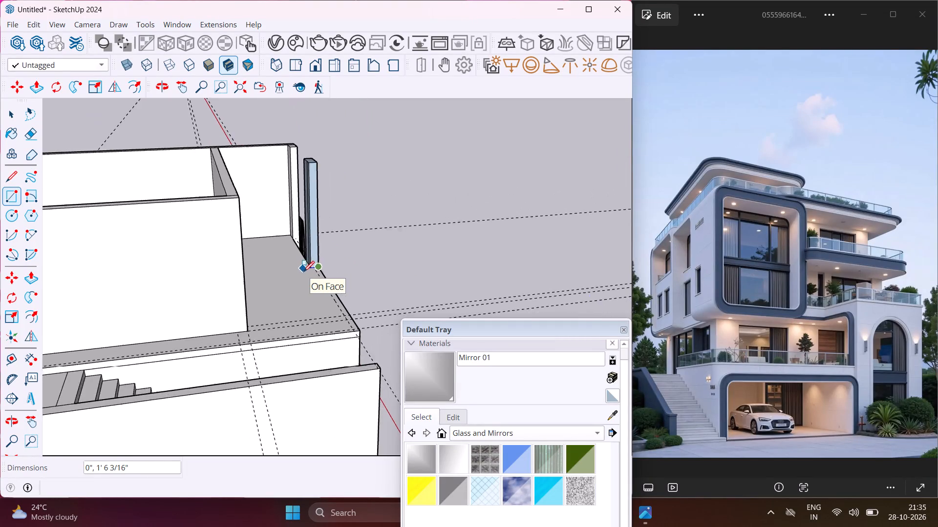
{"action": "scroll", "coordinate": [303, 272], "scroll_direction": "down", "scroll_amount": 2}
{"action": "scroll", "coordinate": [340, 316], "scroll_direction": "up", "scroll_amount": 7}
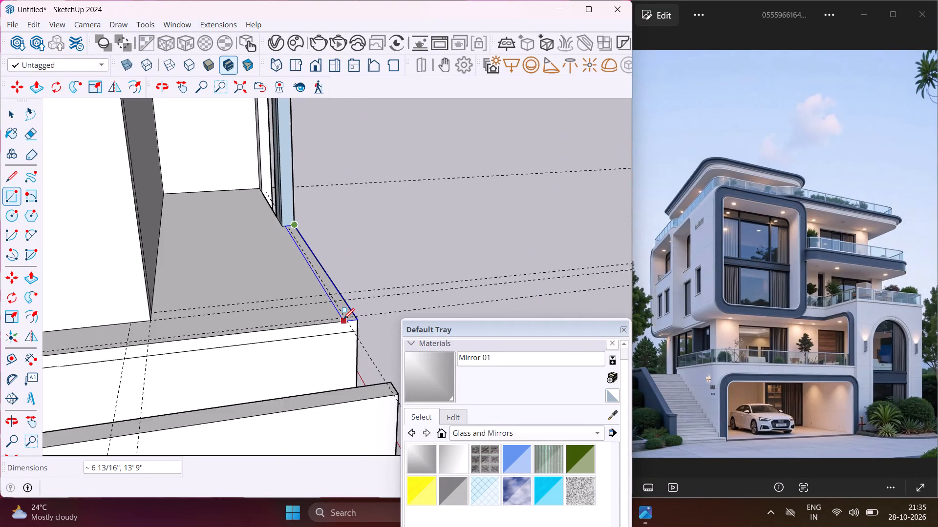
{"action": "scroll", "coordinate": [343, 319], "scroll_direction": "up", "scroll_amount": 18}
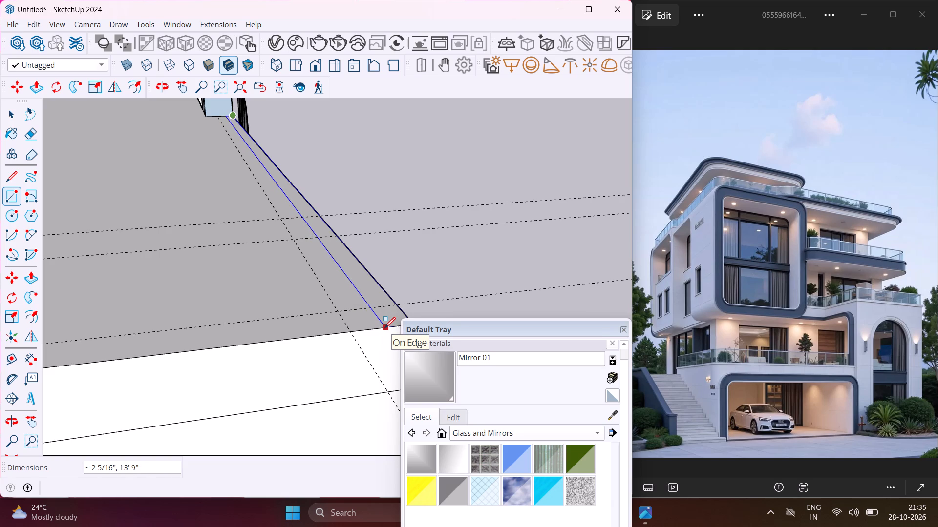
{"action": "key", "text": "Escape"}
Draw a thin rectangle about 2 7/8" by 13' 7 9/16" on the terrace floor, from the free-standing post's base along the guide towards the stair-side edge.
{"action": "scroll", "coordinate": [279, 303], "scroll_direction": "down", "scroll_amount": 5}
{"action": "scroll", "coordinate": [229, 145], "scroll_direction": "up", "scroll_amount": 13}
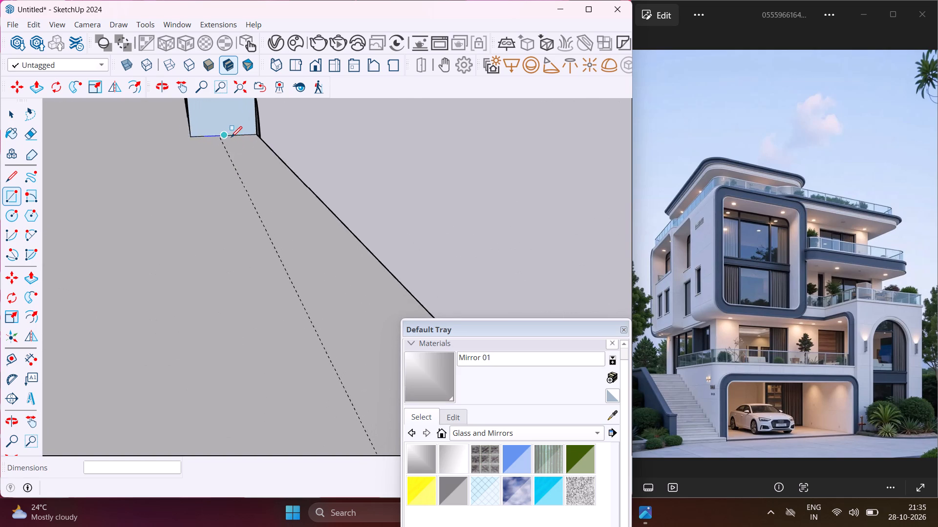
{"action": "scroll", "coordinate": [231, 137], "scroll_direction": "up", "scroll_amount": 6}
{"action": "left_click", "coordinate": [245, 134]}
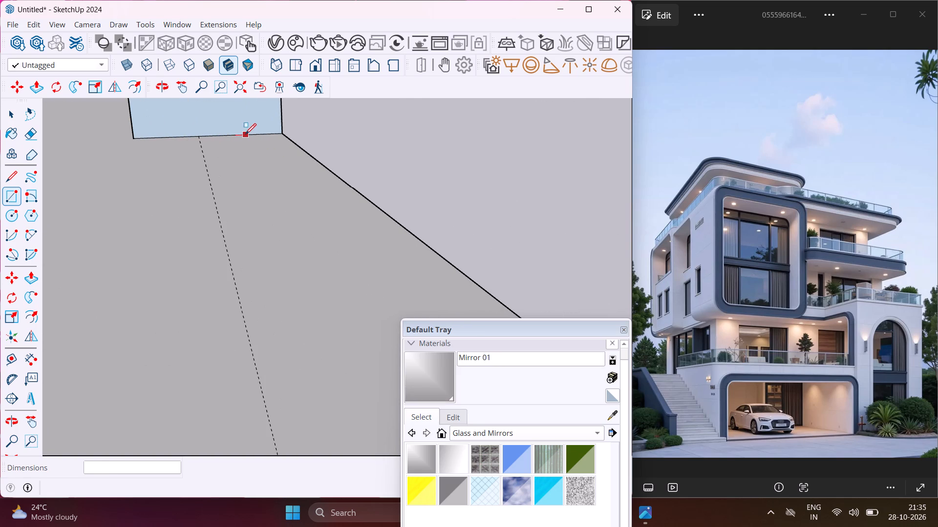
{"action": "scroll", "coordinate": [212, 193], "scroll_direction": "down", "scroll_amount": 19}
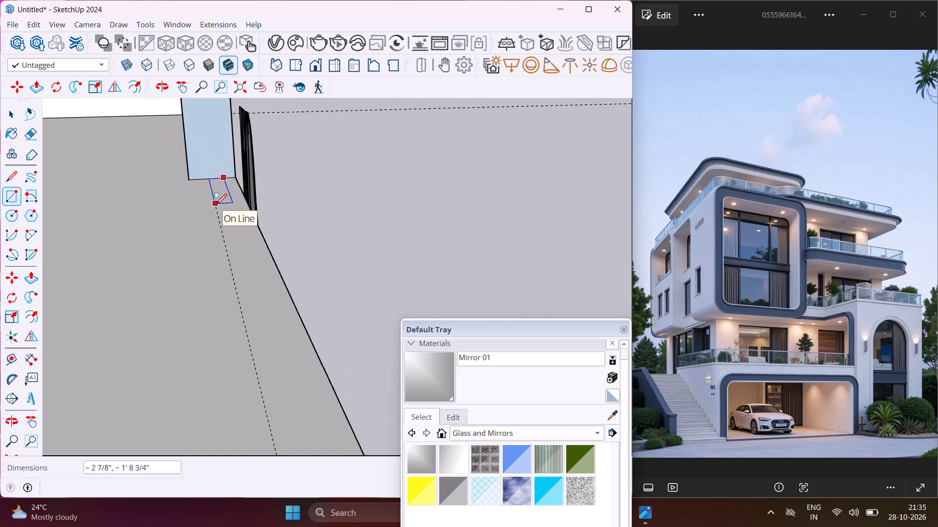
{"action": "scroll", "coordinate": [216, 204], "scroll_direction": "down", "scroll_amount": 12}
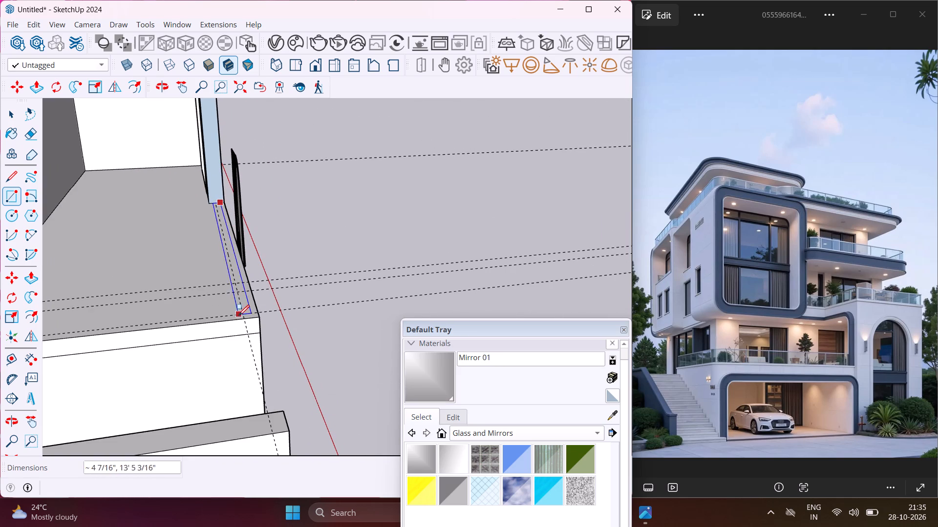
{"action": "scroll", "coordinate": [240, 317], "scroll_direction": "up", "scroll_amount": 18}
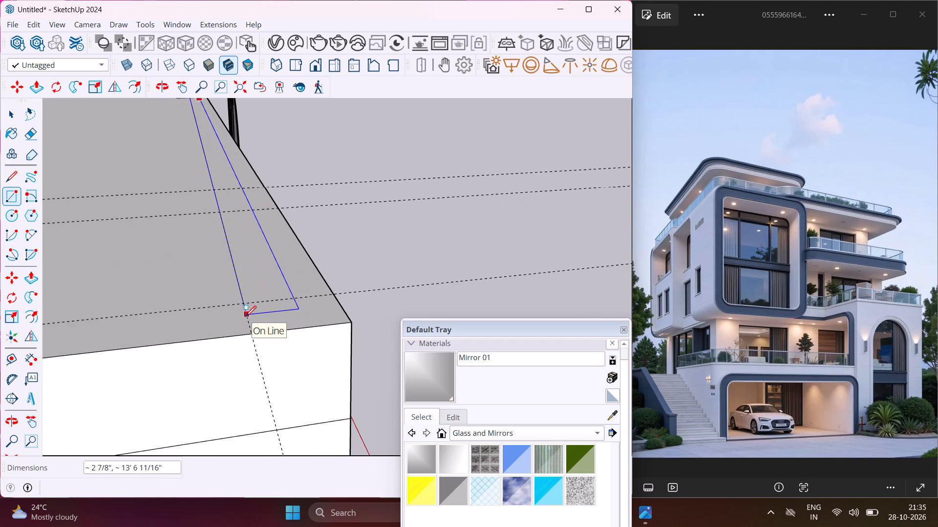
{"action": "scroll", "coordinate": [245, 317], "scroll_direction": "up", "scroll_amount": 7}
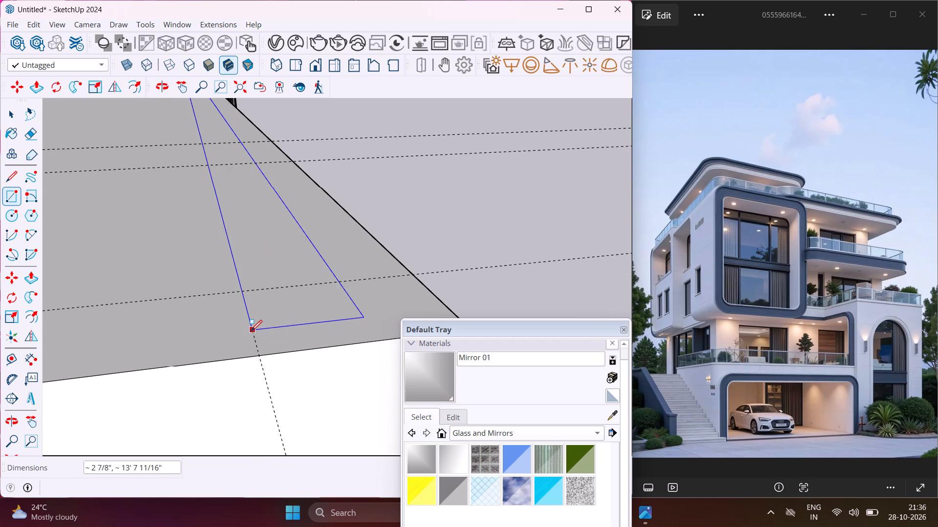
{"action": "left_click", "coordinate": [251, 328]}
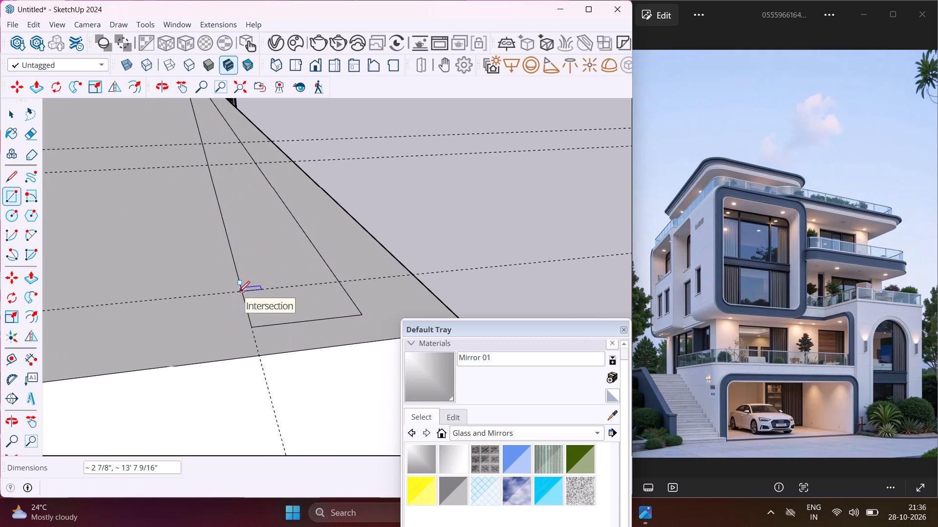
Draw a thin rectangle about 19' 2 13/16" by 2 3/8" from the first strip's end corner along the guide on the stair-side ledge.
{"action": "left_click", "coordinate": [251, 329]}
{"action": "scroll", "coordinate": [194, 306], "scroll_direction": "down", "scroll_amount": 4}
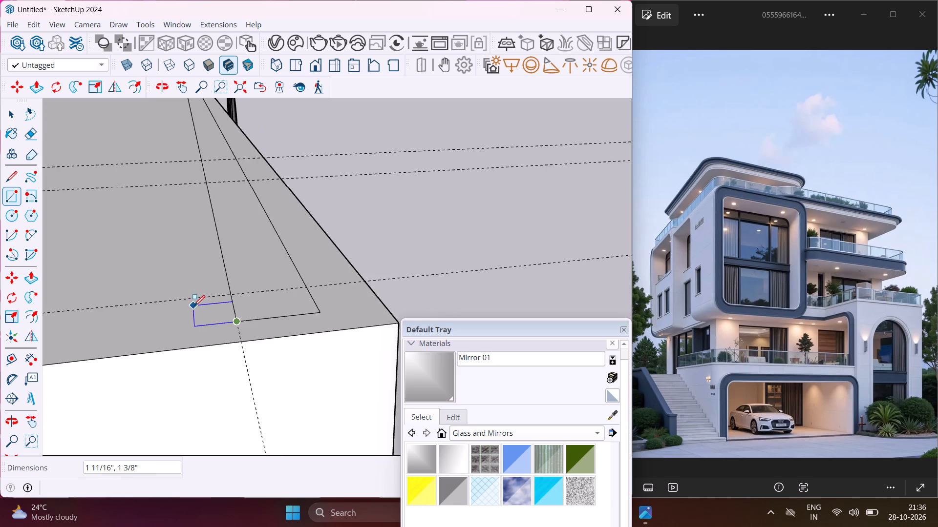
{"action": "middle_click_drag", "start_coordinate": [194, 306], "coordinate": [285, 315]}
{"action": "scroll", "coordinate": [274, 308], "scroll_direction": "down", "scroll_amount": 11}
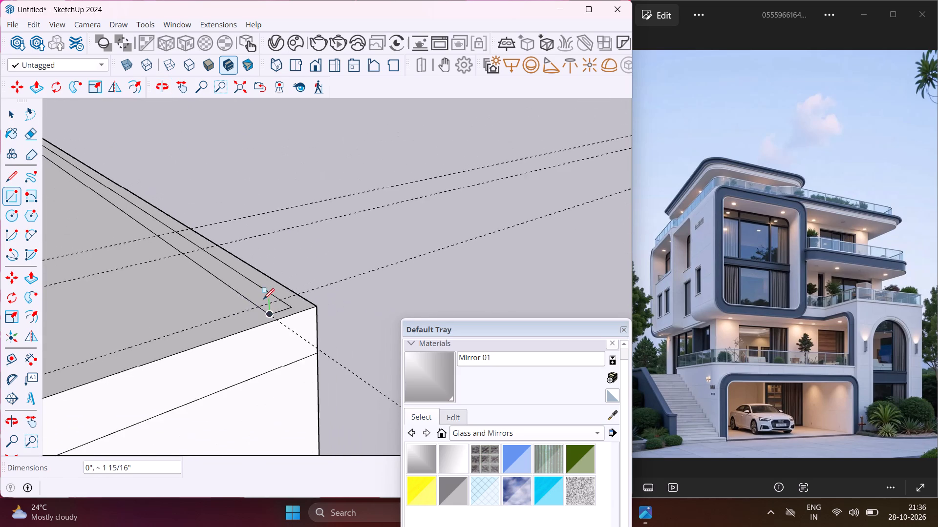
{"action": "scroll", "coordinate": [259, 300], "scroll_direction": "down", "scroll_amount": 17}
{"action": "scroll", "coordinate": [230, 306], "scroll_direction": "down", "scroll_amount": 5}
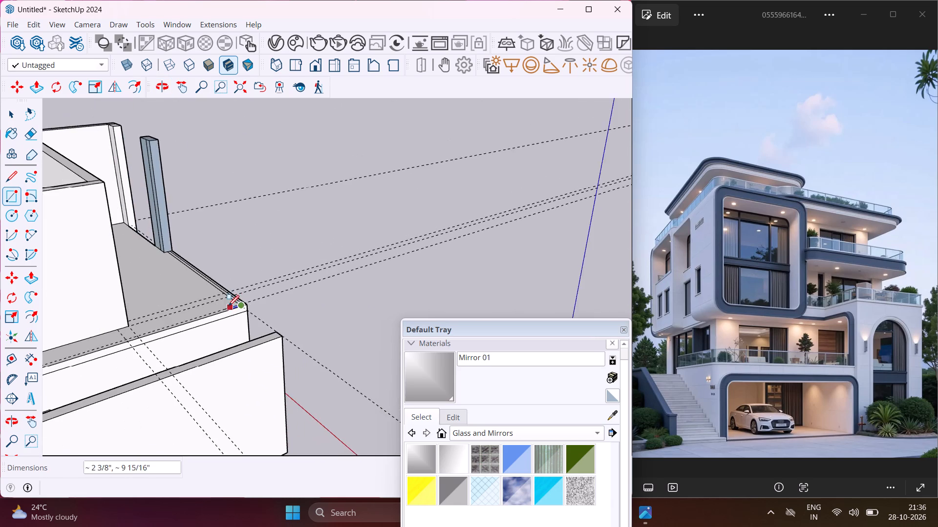
{"action": "scroll", "coordinate": [227, 305], "scroll_direction": "down", "scroll_amount": 4}
{"action": "middle_click_drag", "start_coordinate": [115, 341], "coordinate": [174, 338]}
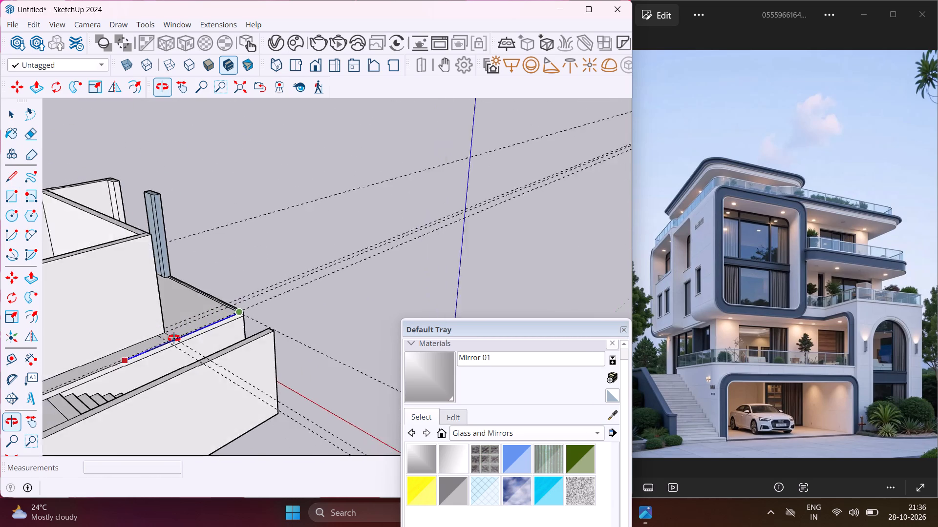
{"action": "middle_click_drag", "start_coordinate": [174, 338], "coordinate": [248, 338]}
{"action": "scroll", "coordinate": [244, 334], "scroll_direction": "down", "scroll_amount": 6}
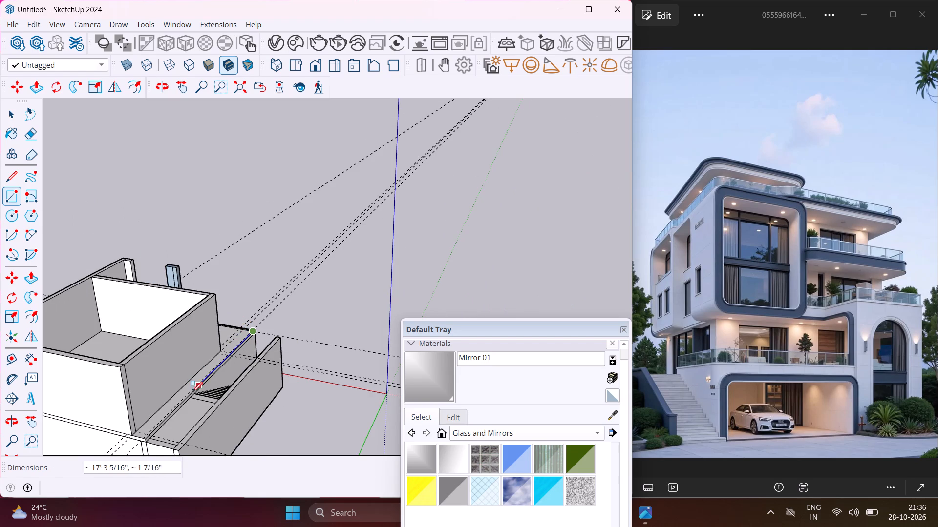
{"action": "scroll", "coordinate": [181, 407], "scroll_direction": "up", "scroll_amount": 14}
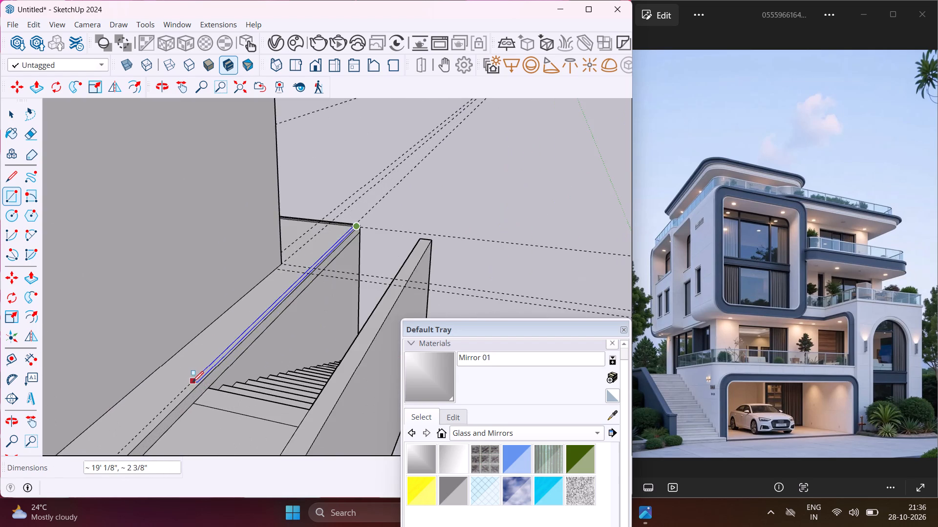
{"action": "scroll", "coordinate": [192, 382], "scroll_direction": "up", "scroll_amount": 10}
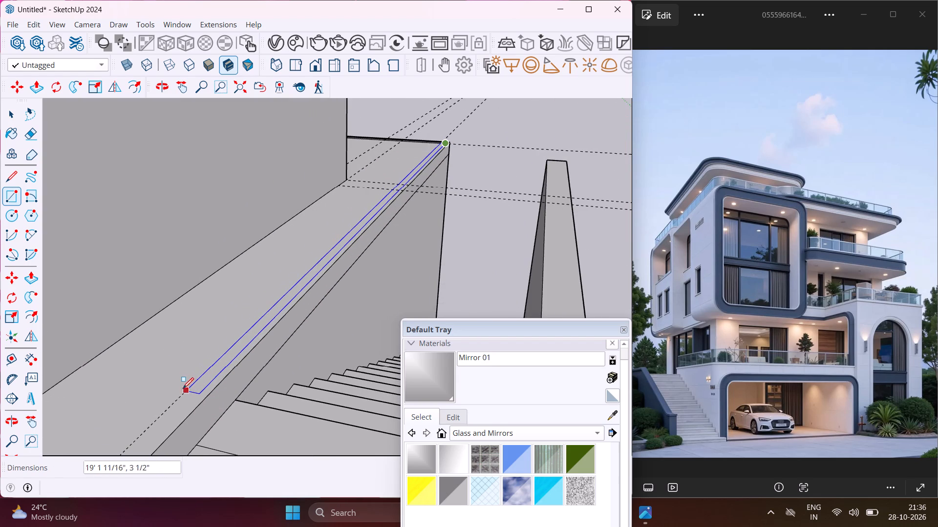
{"action": "left_click", "coordinate": [184, 392]}
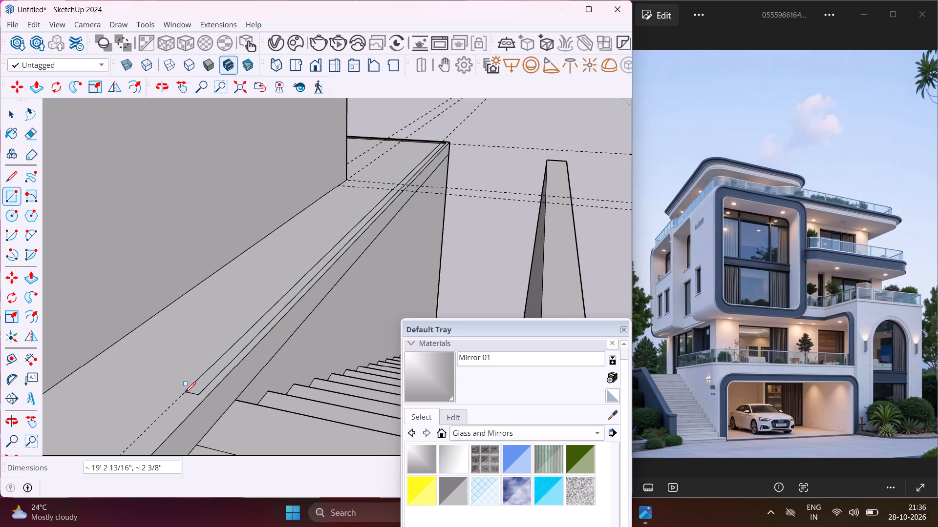
{"action": "key", "text": "Escape"}
{"action": "key", "text": "space"}
Draw a full-height rectangle about 14' 4 7/16" by 10' on the outer face of the upper floor's stair-side wall.
{"action": "scroll", "coordinate": [220, 354], "scroll_direction": "down", "scroll_amount": 11}
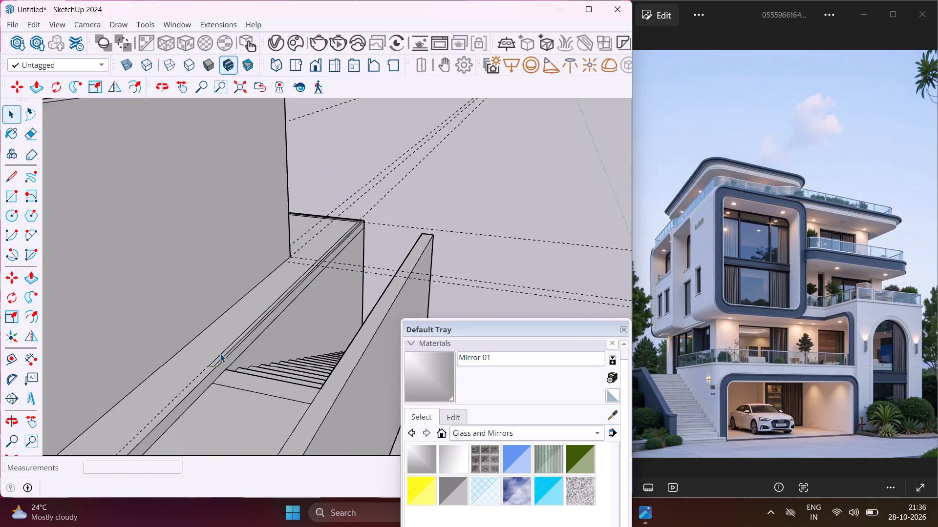
{"action": "middle_click_drag", "start_coordinate": [220, 354], "coordinate": [283, 339]}
{"action": "scroll", "coordinate": [274, 324], "scroll_direction": "down", "scroll_amount": 6}
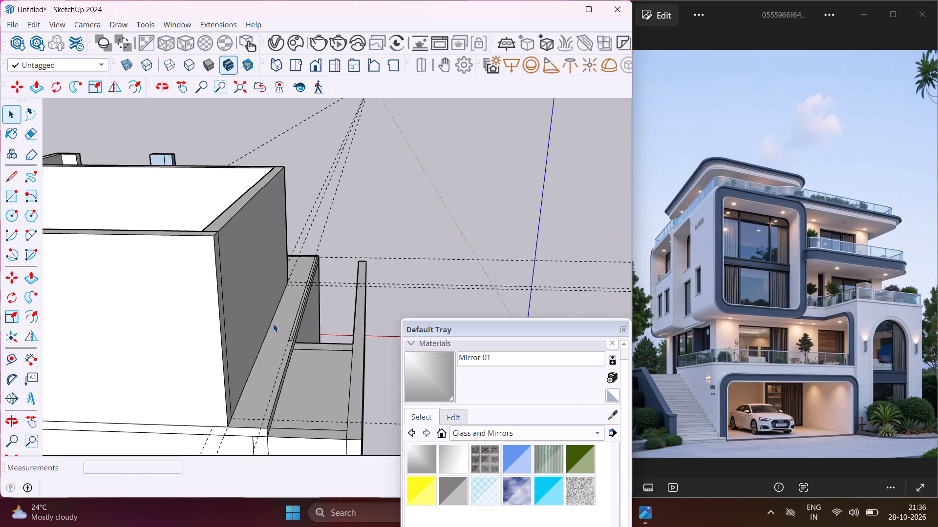
{"action": "middle_click_drag", "start_coordinate": [273, 324], "coordinate": [119, 368]}
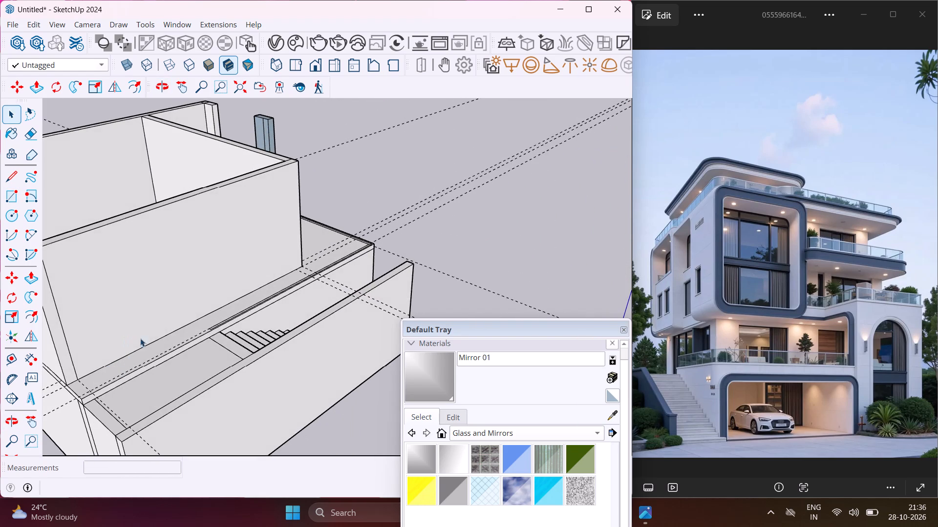
{"action": "scroll", "coordinate": [169, 313], "scroll_direction": "down", "scroll_amount": 3}
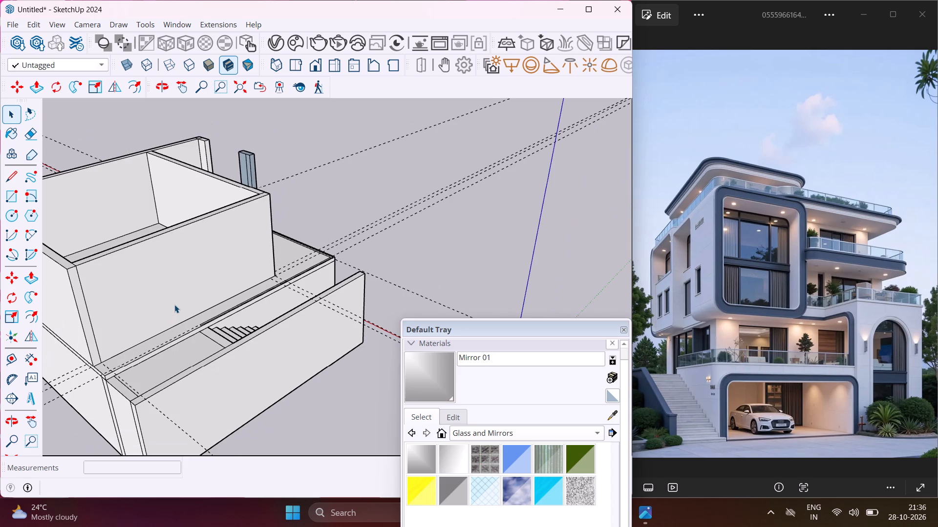
{"action": "middle_click_drag", "start_coordinate": [174, 304], "coordinate": [135, 297]}
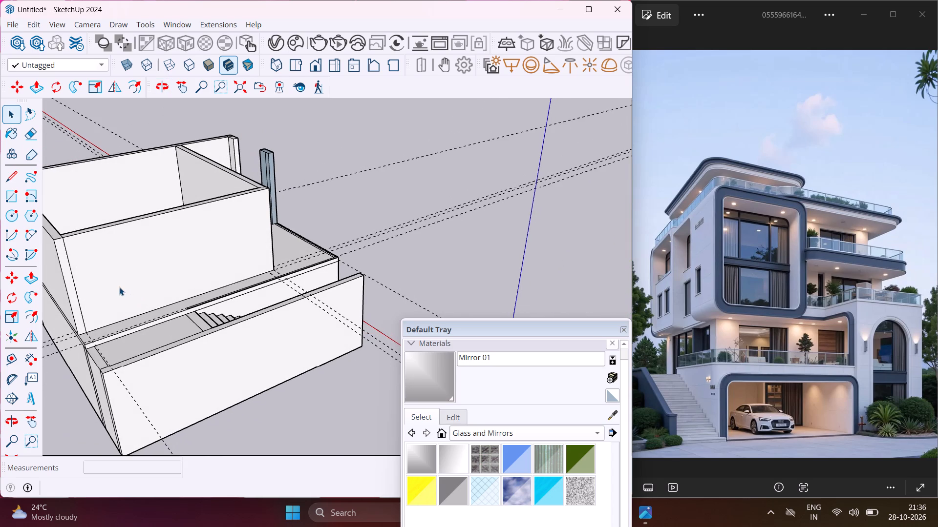
{"action": "left_click", "coordinate": [17, 198]}
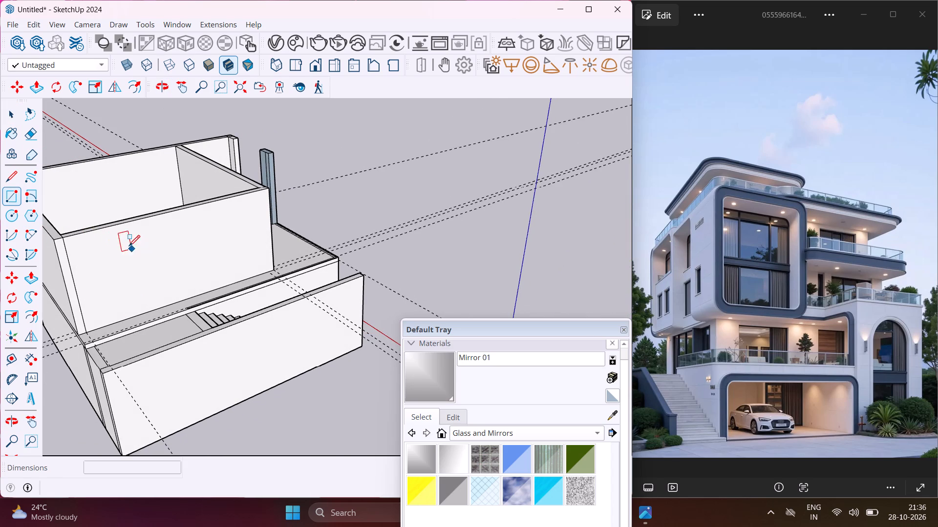
{"action": "left_click", "coordinate": [90, 232]}
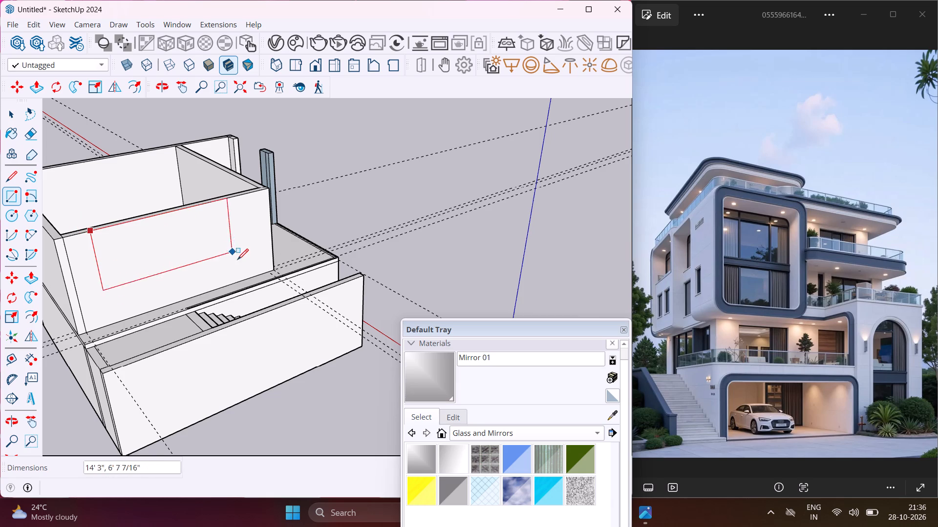
{"action": "scroll", "coordinate": [239, 266], "scroll_direction": "up", "scroll_amount": 3}
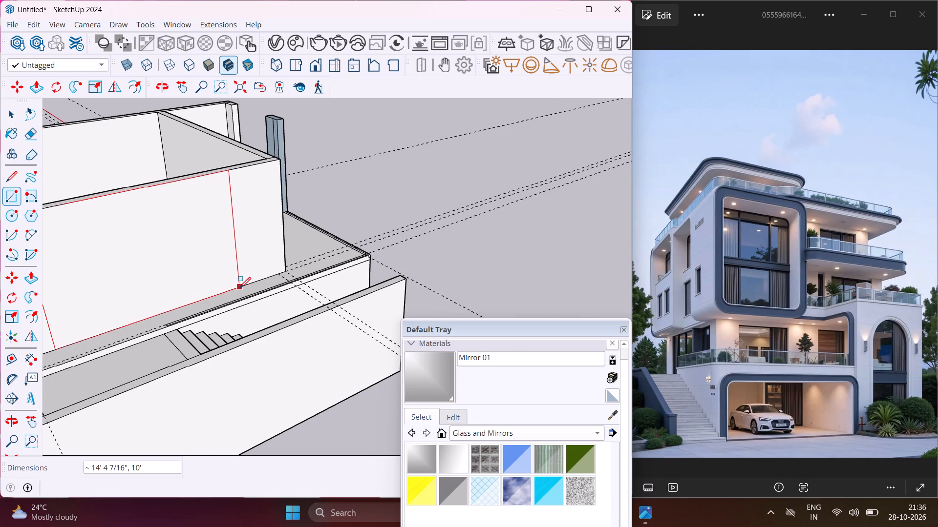
{"action": "left_click", "coordinate": [240, 288]}
{"action": "key", "text": "Escape"}
{"action": "key", "text": "space"}
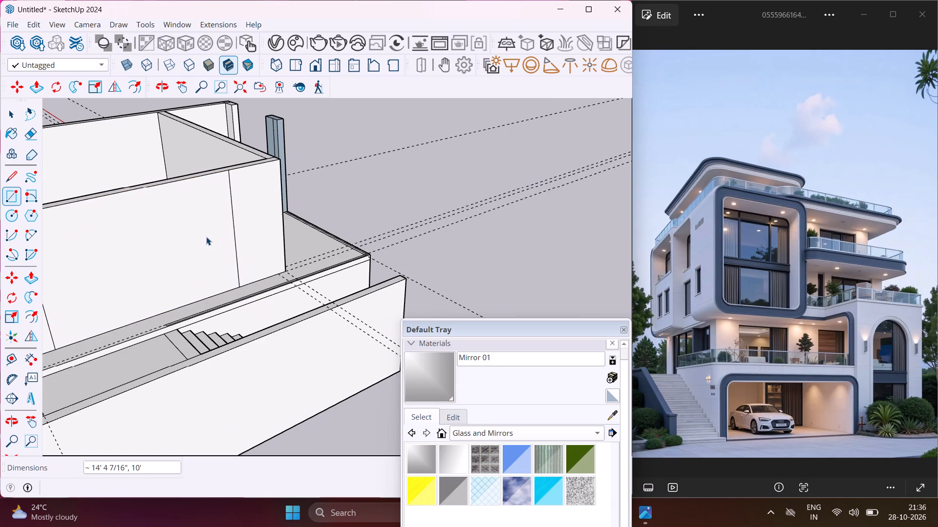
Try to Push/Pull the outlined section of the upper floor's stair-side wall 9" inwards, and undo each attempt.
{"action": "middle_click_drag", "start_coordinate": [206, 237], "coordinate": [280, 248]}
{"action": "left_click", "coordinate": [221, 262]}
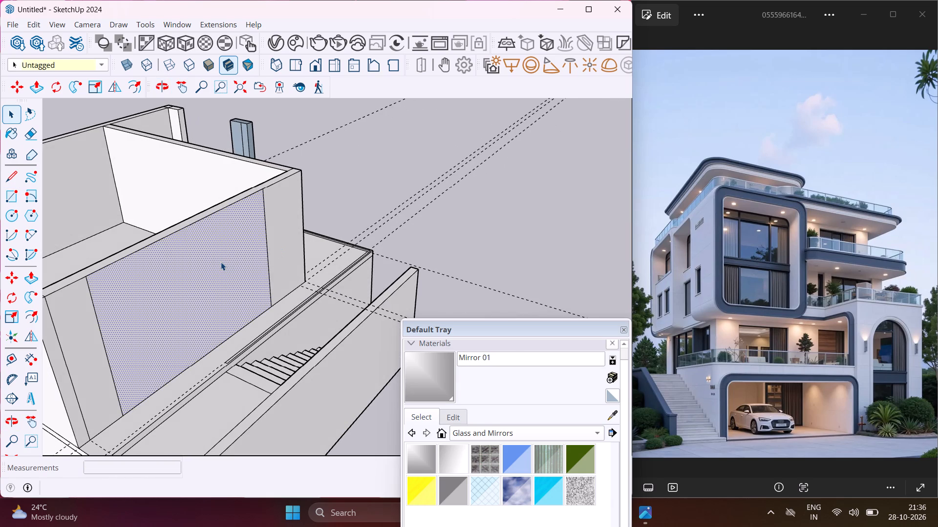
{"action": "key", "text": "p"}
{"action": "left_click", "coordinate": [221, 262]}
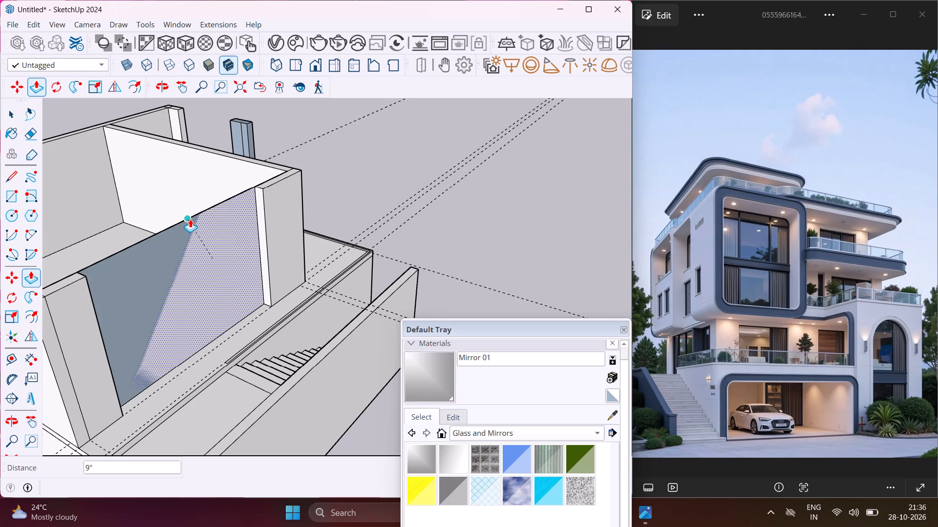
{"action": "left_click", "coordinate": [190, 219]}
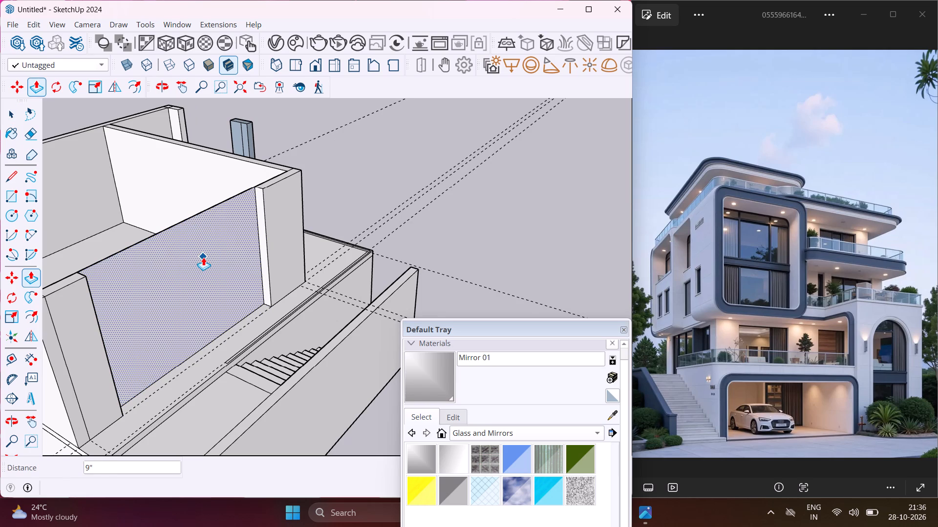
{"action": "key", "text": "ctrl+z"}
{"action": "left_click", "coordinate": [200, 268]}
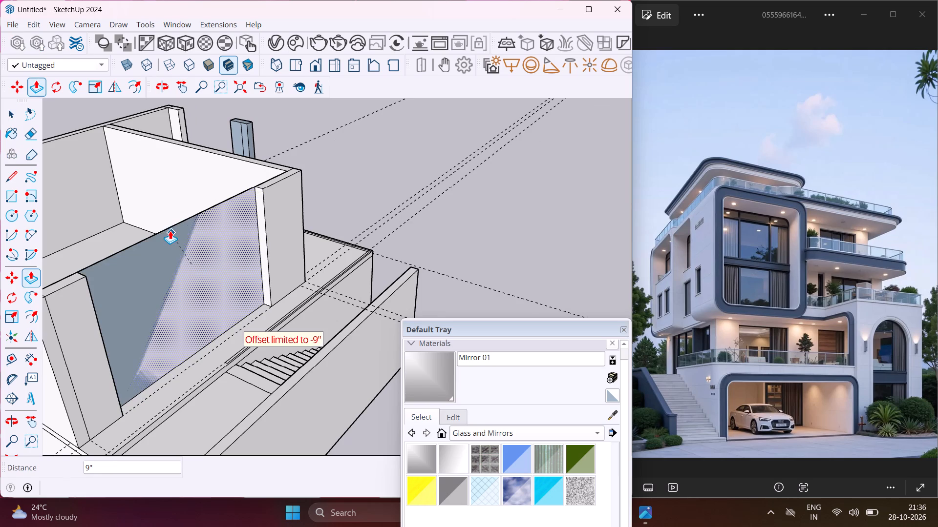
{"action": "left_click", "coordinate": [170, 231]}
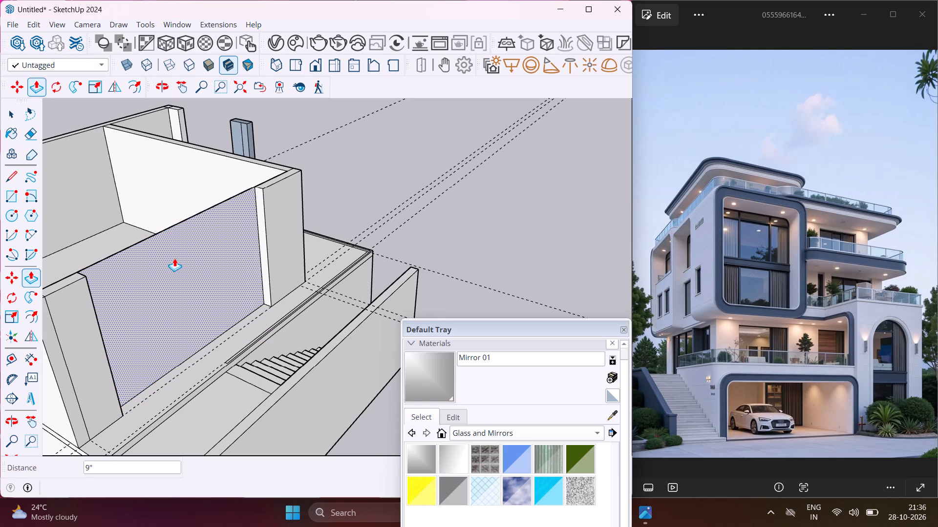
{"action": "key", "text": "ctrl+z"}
Push/Pull the outlined section of the upper floor's stair-side wall 9" inwards, through the full wall thickness.
{"action": "left_click", "coordinate": [171, 276]}
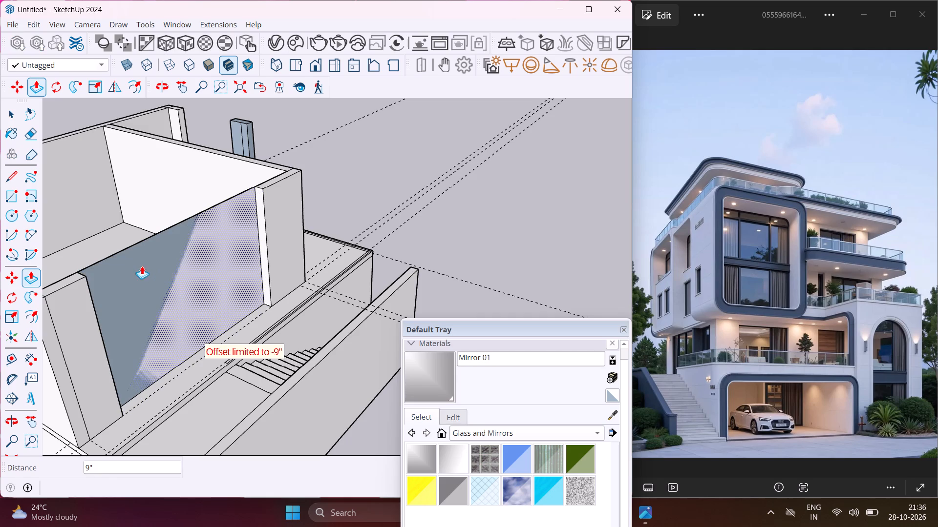
{"action": "left_click", "coordinate": [137, 253]}
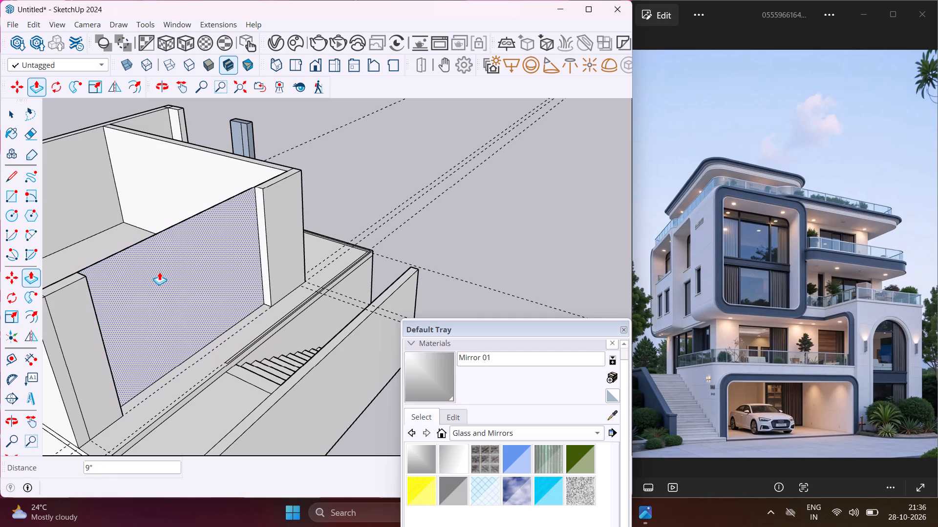
{"action": "key", "text": "Escape"}
Erase the leftover top edge across the stair-side wall section so the gap is fully open.
{"action": "key", "text": "space"}
{"action": "key", "text": "e"}
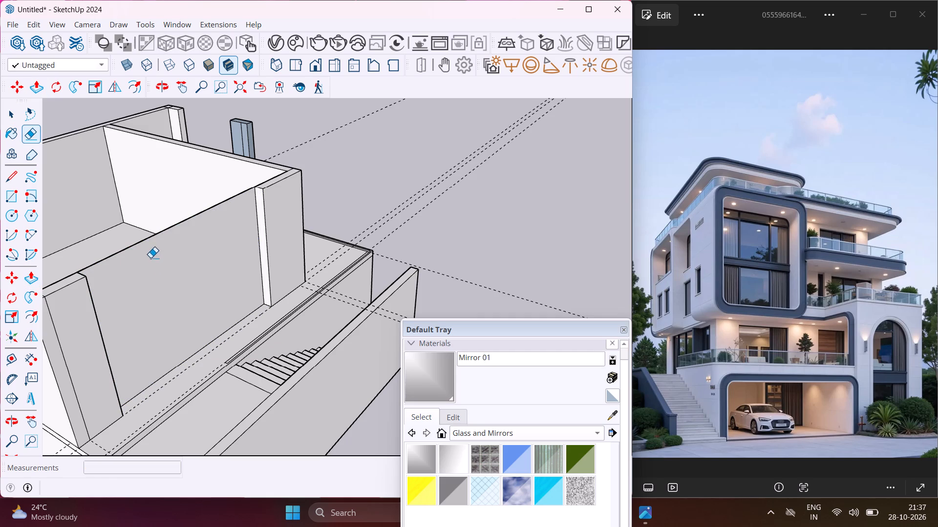
{"action": "left_click", "coordinate": [148, 238]}
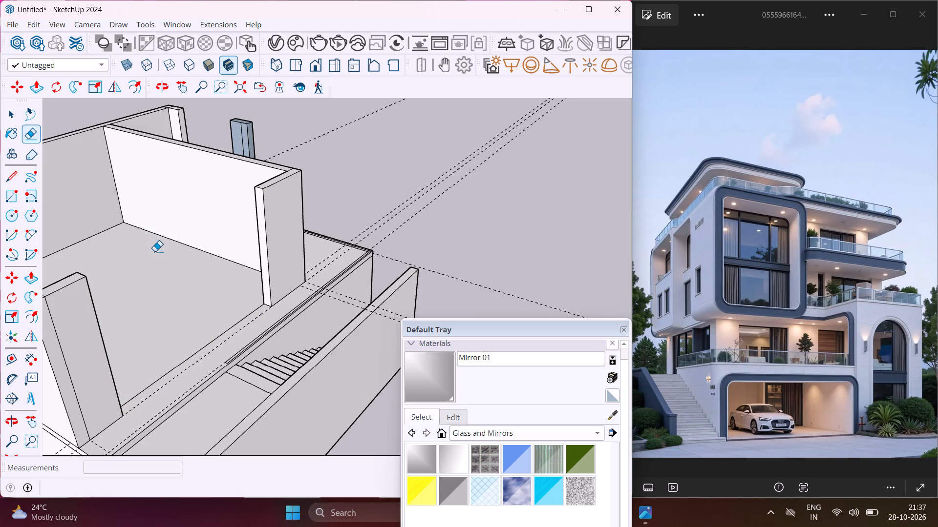
{"action": "key", "text": "Escape"}
{"action": "key", "text": "space"}
Examine the upper floor, its stair-side opening and the terrace-facing wall from several sides.
{"action": "middle_click_drag", "start_coordinate": [264, 237], "coordinate": [260, 238]}
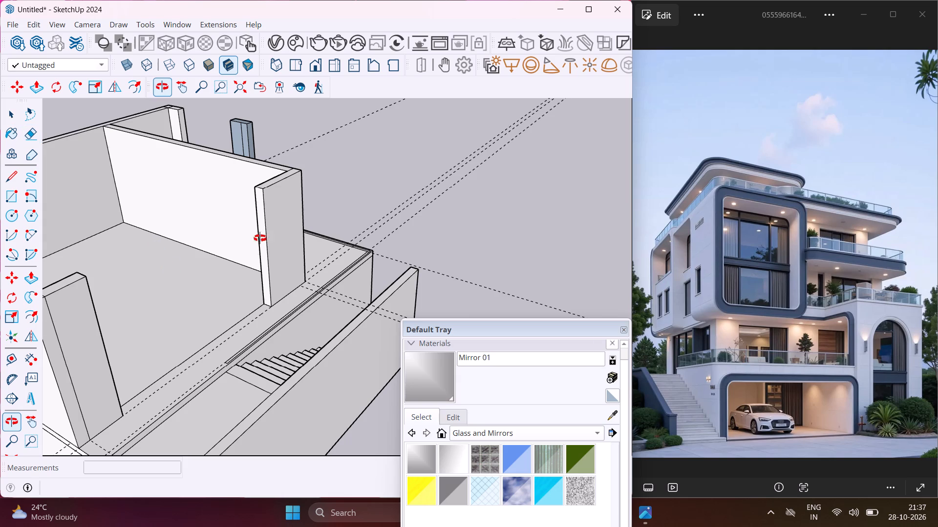
{"action": "middle_click_drag", "start_coordinate": [260, 238], "coordinate": [65, 272]}
{"action": "scroll", "coordinate": [214, 243], "scroll_direction": "down", "scroll_amount": 4}
{"action": "middle_click_drag", "start_coordinate": [298, 236], "coordinate": [285, 232]}
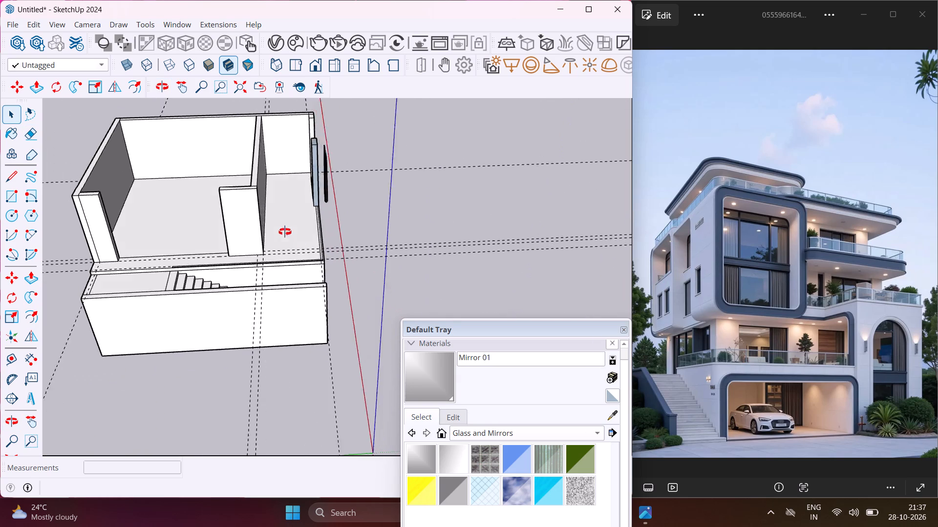
{"action": "middle_click_drag", "start_coordinate": [285, 232], "coordinate": [147, 205]}
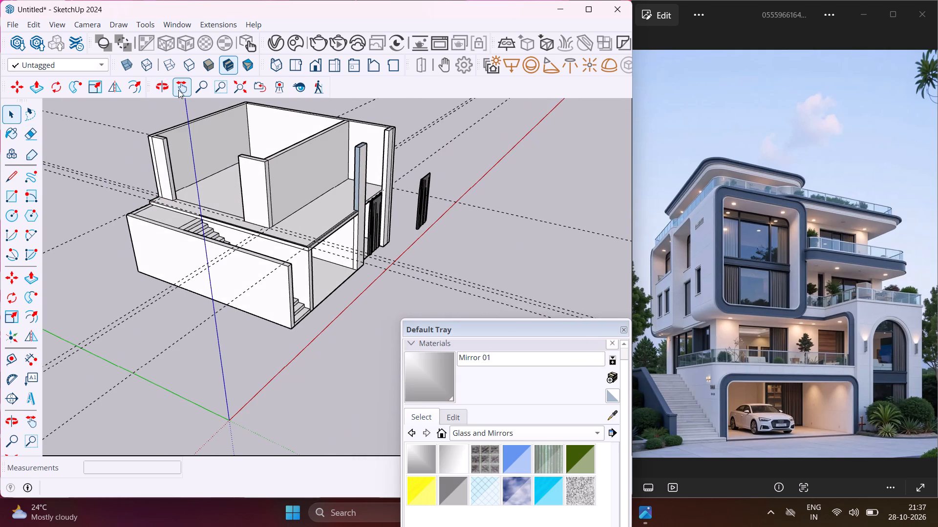
{"action": "left_click", "coordinate": [178, 90]}
{"action": "left_click_drag", "start_coordinate": [284, 172], "coordinate": [287, 291]}
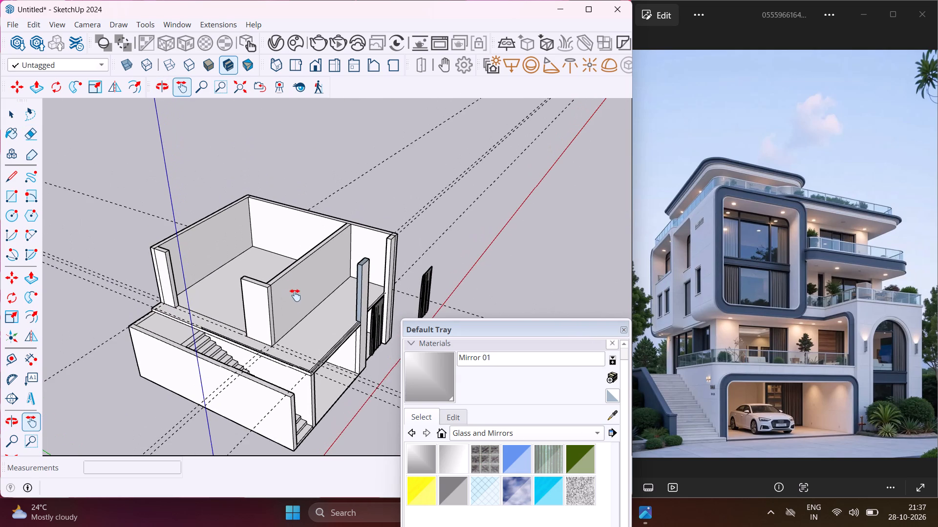
{"action": "scroll", "coordinate": [295, 295], "scroll_direction": "up", "scroll_amount": 5}
{"action": "middle_click_drag", "start_coordinate": [295, 295], "coordinate": [144, 255]}
{"action": "scroll", "coordinate": [159, 253], "scroll_direction": "up", "scroll_amount": 4}
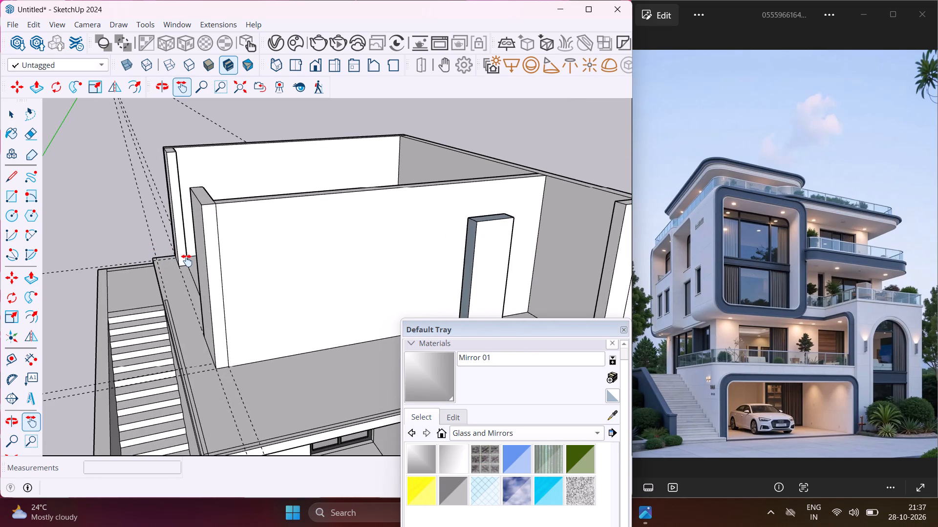
{"action": "key", "text": "Escape"}
{"action": "key", "text": "space"}
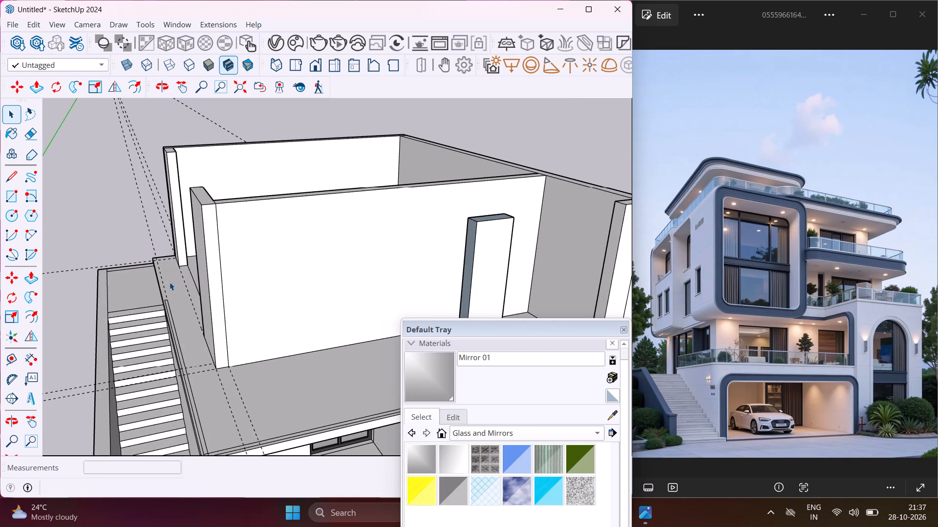
Place a horizontal guide 2' below the top edge of the upper floor's terrace-facing wall.
{"action": "scroll", "coordinate": [153, 287], "scroll_direction": "down", "scroll_amount": 4}
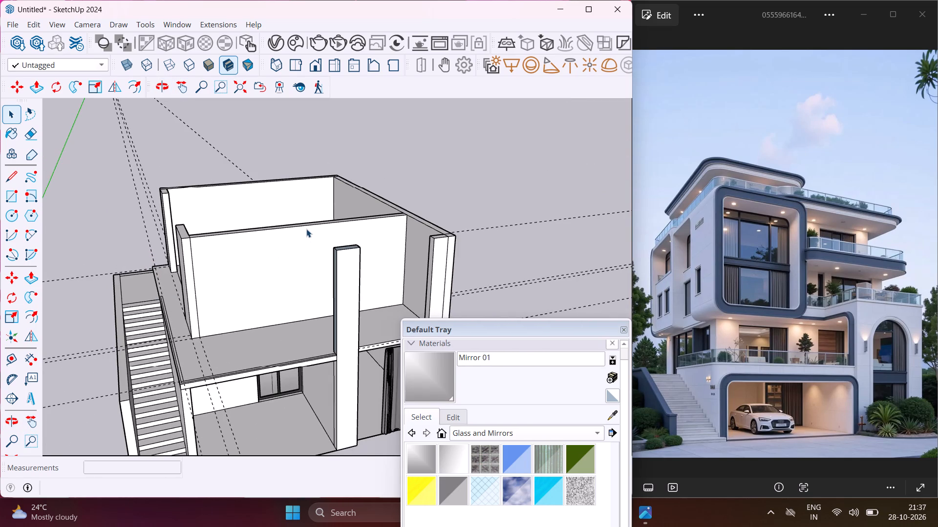
{"action": "scroll", "coordinate": [306, 228], "scroll_direction": "up", "scroll_amount": 3}
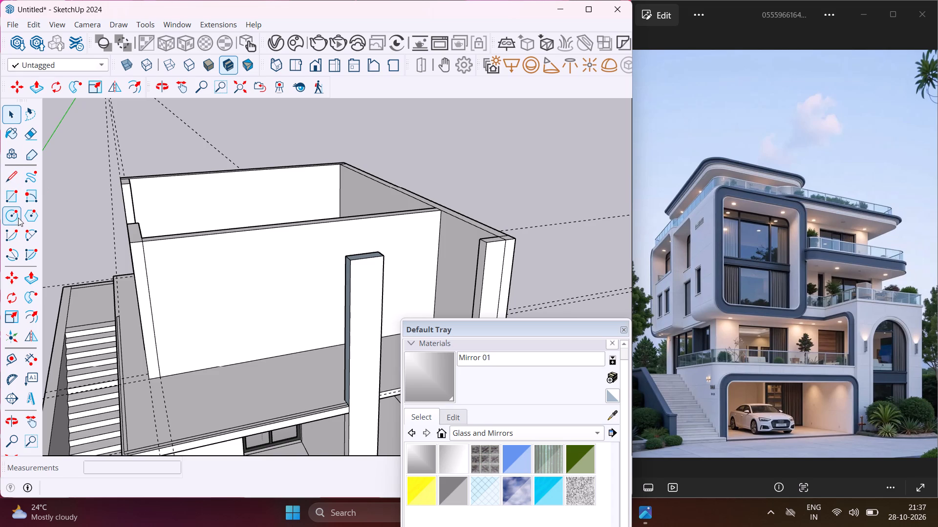
{"action": "left_click", "coordinate": [8, 354]}
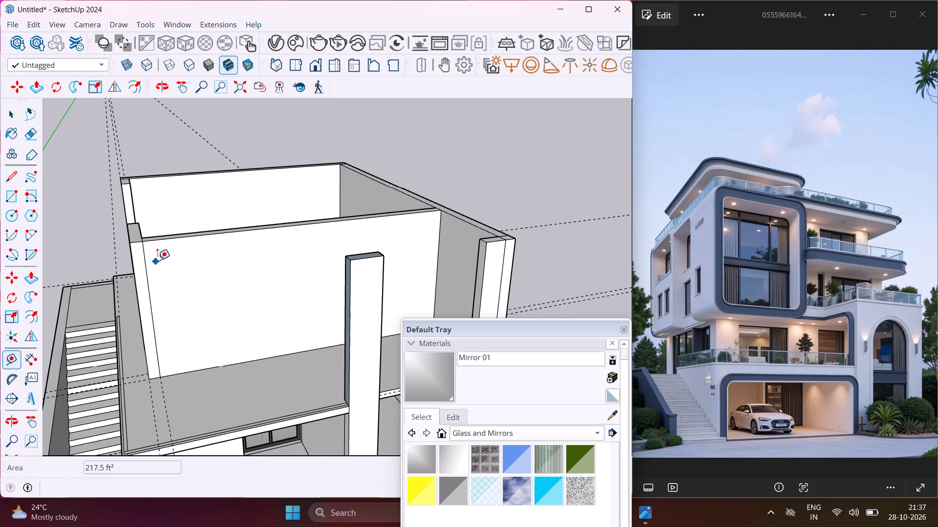
{"action": "scroll", "coordinate": [168, 244], "scroll_direction": "up", "scroll_amount": 4}
{"action": "middle_click_drag", "start_coordinate": [179, 233], "coordinate": [168, 211]}
{"action": "scroll", "coordinate": [173, 213], "scroll_direction": "up", "scroll_amount": 3}
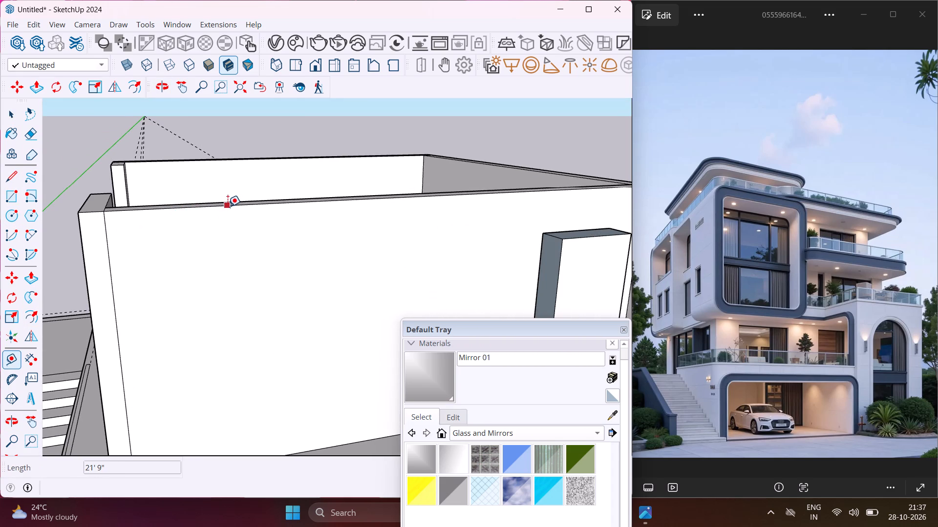
{"action": "left_click", "coordinate": [228, 206]}
{"action": "type", "text": "2'"}
{"action": "key", "text": "Return"}
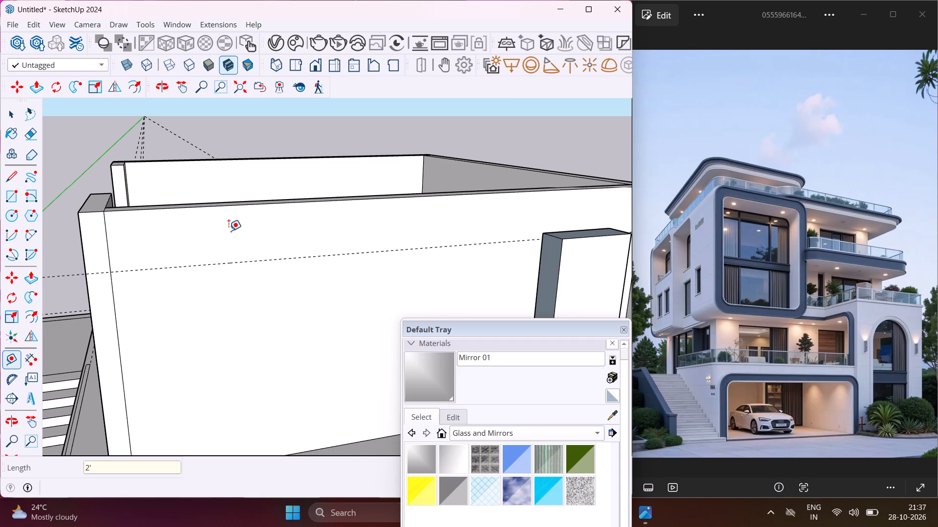
{"action": "scroll", "coordinate": [224, 227], "scroll_direction": "down", "scroll_amount": 7}
{"action": "key", "text": "Escape"}
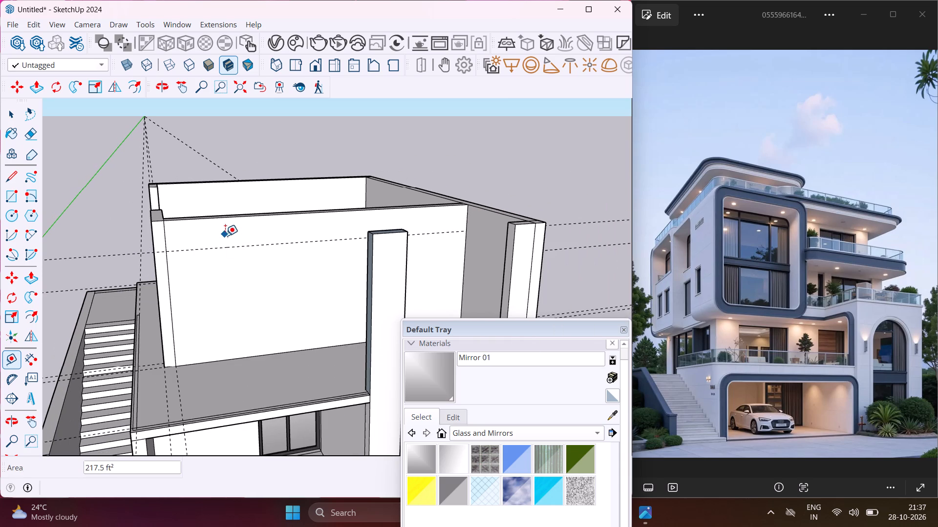
{"action": "key", "text": "space"}
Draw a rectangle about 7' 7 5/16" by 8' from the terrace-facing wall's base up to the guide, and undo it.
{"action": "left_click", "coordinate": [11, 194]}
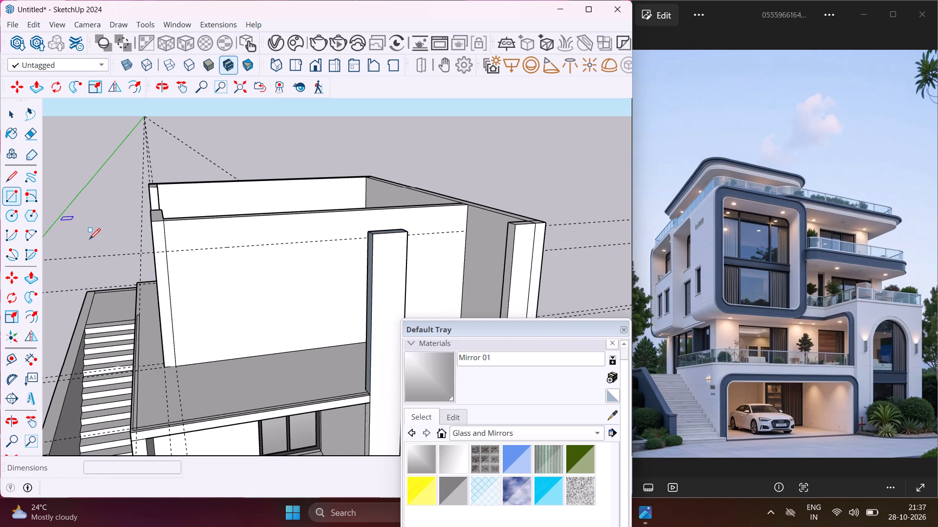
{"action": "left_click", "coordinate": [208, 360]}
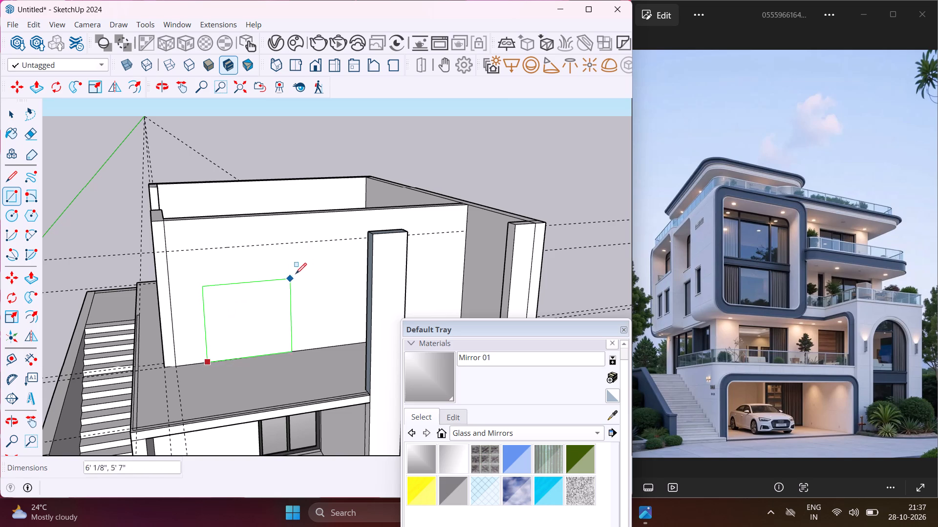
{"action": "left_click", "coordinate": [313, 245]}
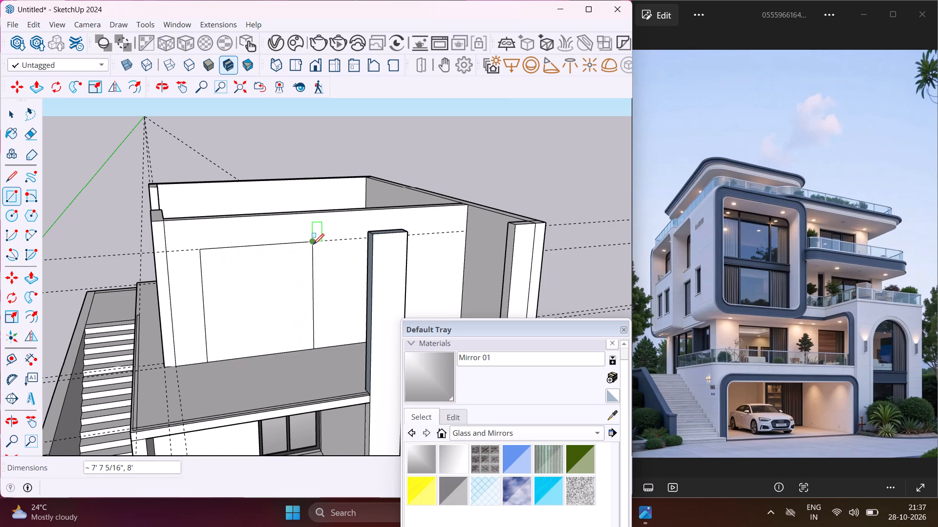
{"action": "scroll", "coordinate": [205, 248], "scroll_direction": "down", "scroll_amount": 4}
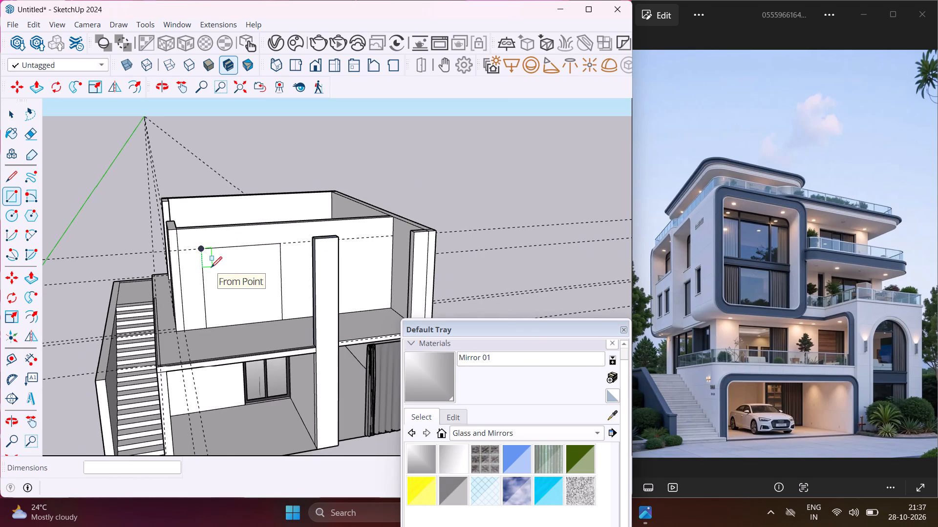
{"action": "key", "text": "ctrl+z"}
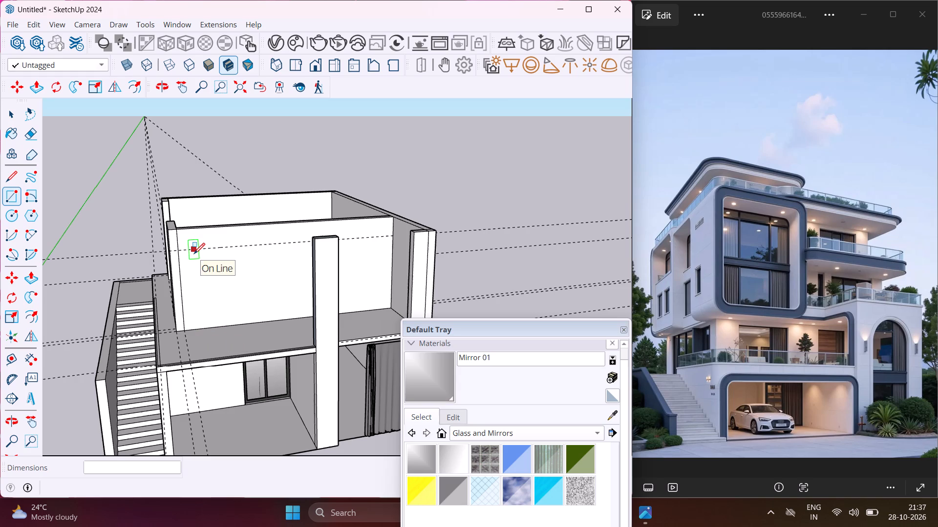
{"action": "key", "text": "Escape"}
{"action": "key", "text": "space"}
Draw a door-opening rectangle about 6' 5 3/16" by 8' on the terrace-facing wall, from its base up to the guide.
{"action": "left_click", "coordinate": [16, 203]}
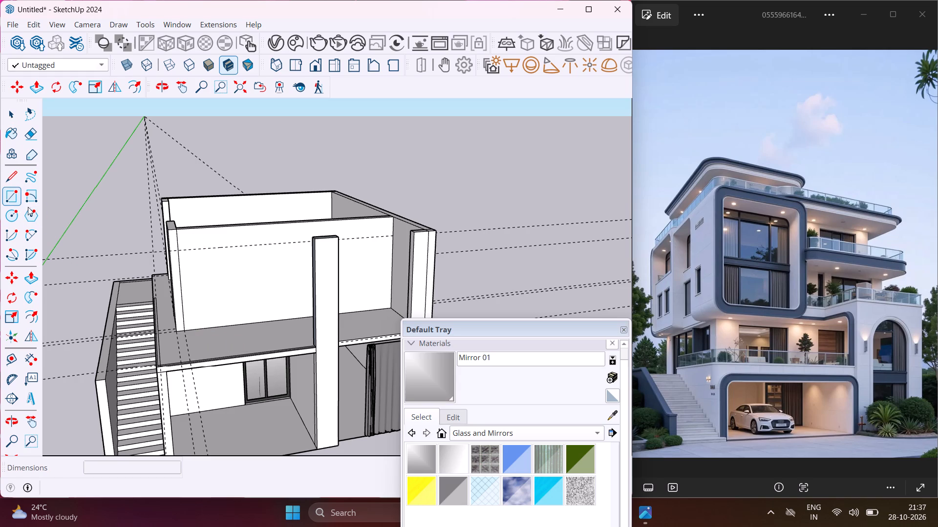
{"action": "left_click", "coordinate": [207, 330]}
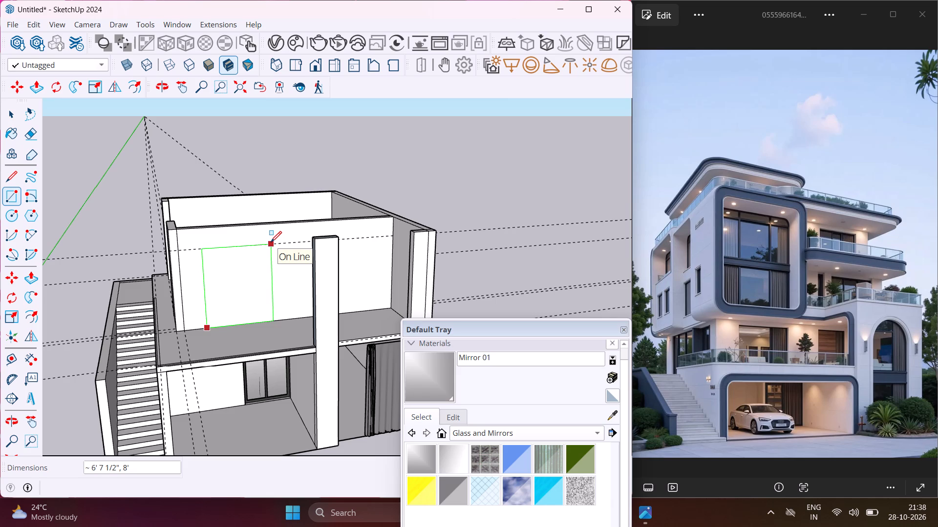
{"action": "left_click", "coordinate": [269, 242]}
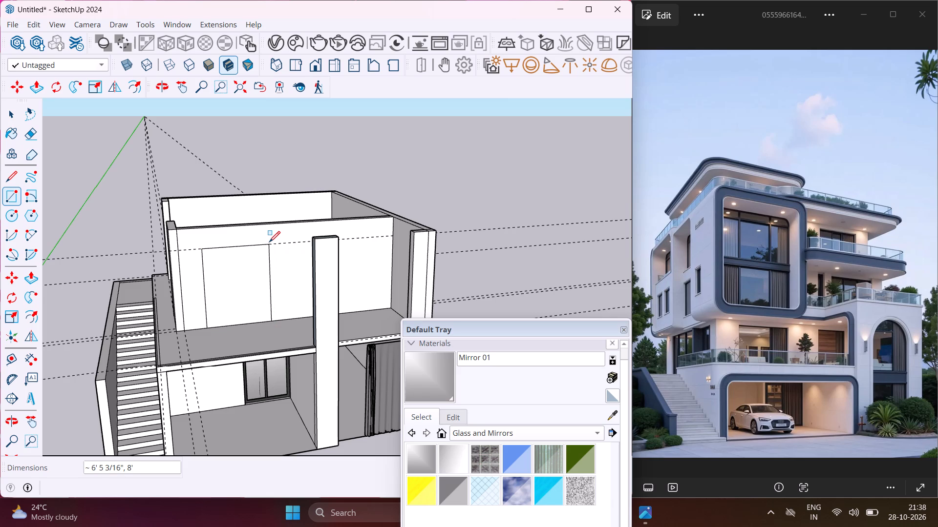
{"action": "key", "text": "Escape"}
{"action": "key", "text": "space"}
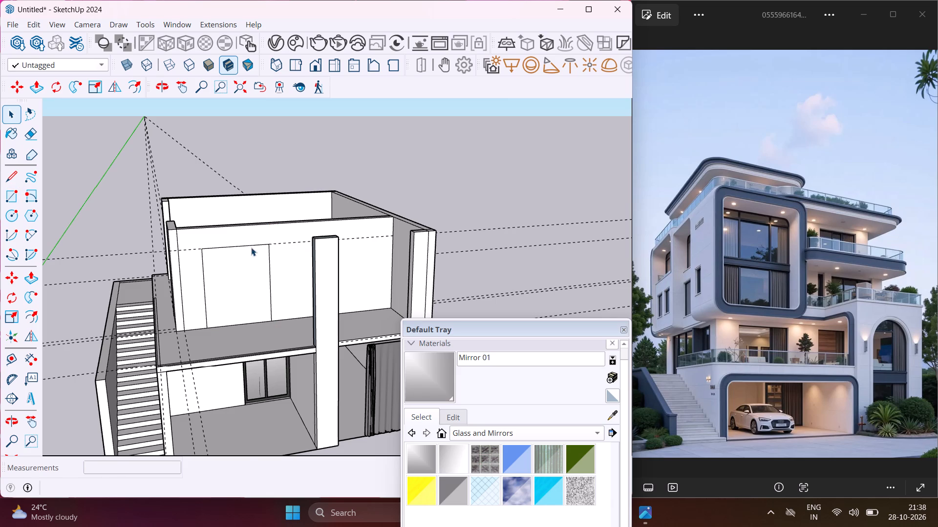
Push/Pull the door-opening rectangle 9" inwards, through the full thickness of the terrace-facing wall.
{"action": "scroll", "coordinate": [233, 239], "scroll_direction": "up", "scroll_amount": 9}
{"action": "middle_click_drag", "start_coordinate": [232, 239], "coordinate": [293, 254]}
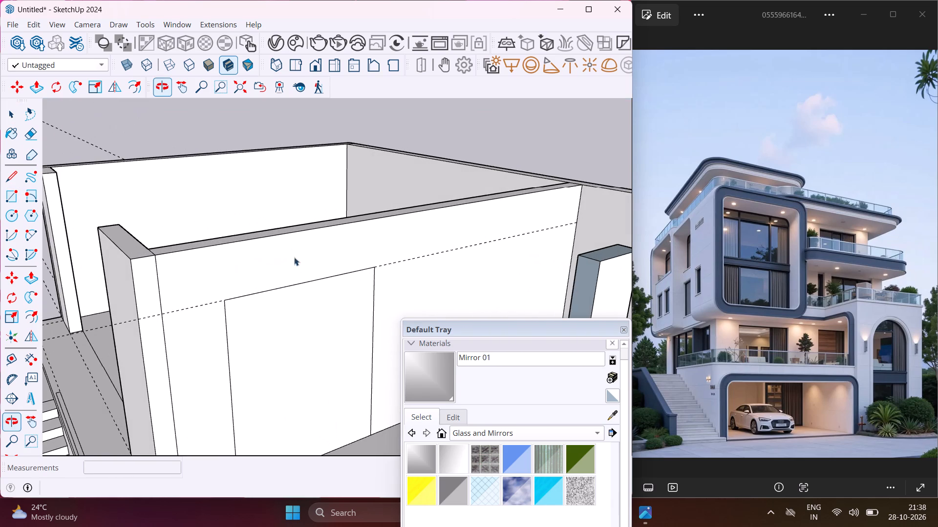
{"action": "left_click", "coordinate": [280, 298]}
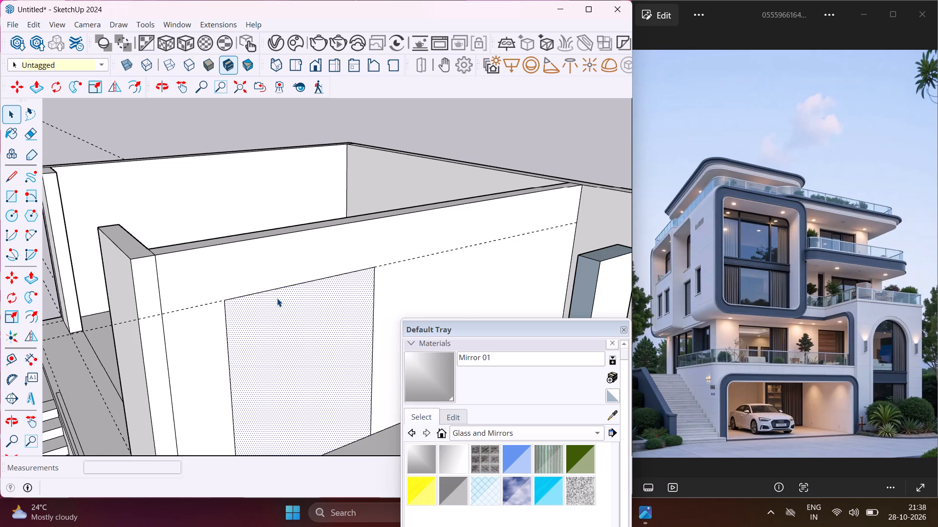
{"action": "key", "text": "p"}
{"action": "left_click", "coordinate": [277, 298]}
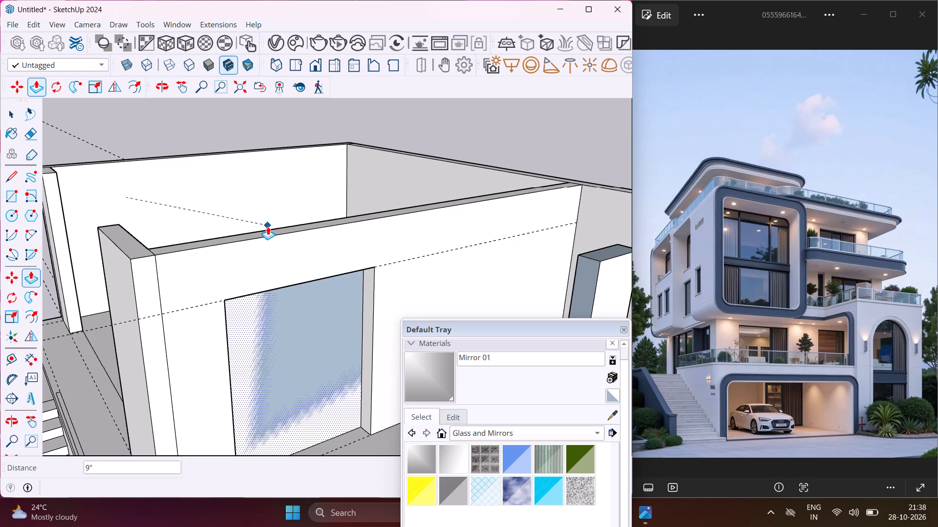
{"action": "middle_click_drag", "start_coordinate": [268, 226], "coordinate": [322, 260]}
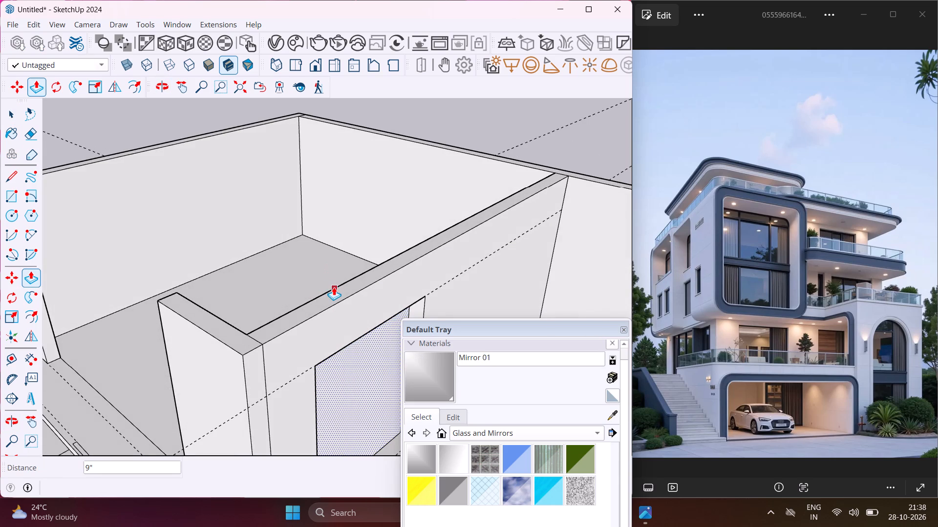
{"action": "left_click", "coordinate": [334, 287]}
{"action": "scroll", "coordinate": [234, 284], "scroll_direction": "down", "scroll_amount": 11}
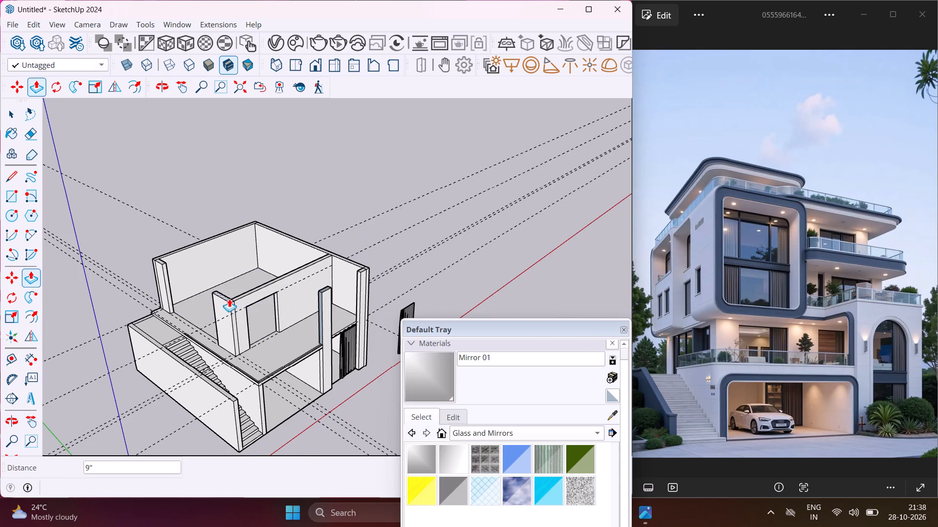
Examine the upper floor's door opening, terrace and front columns from several angles.
{"action": "key", "text": "Escape"}
{"action": "key", "text": "space"}
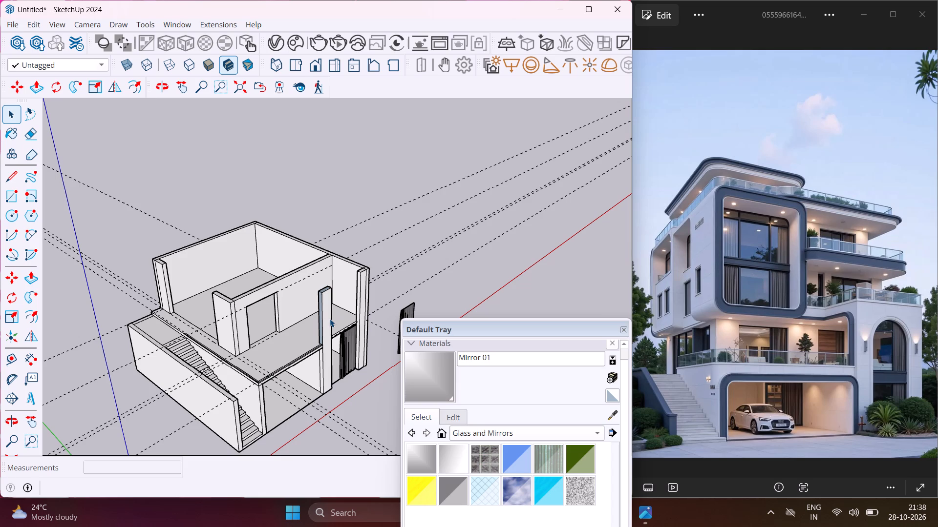
{"action": "middle_click_drag", "start_coordinate": [330, 319], "coordinate": [253, 238]}
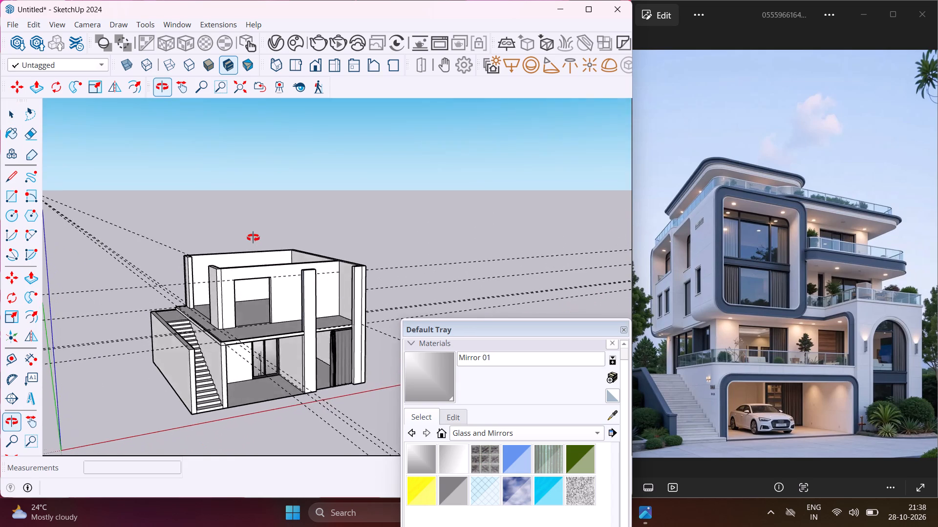
{"action": "middle_click_drag", "start_coordinate": [253, 238], "coordinate": [252, 228]}
{"action": "scroll", "coordinate": [282, 355], "scroll_direction": "up", "scroll_amount": 1}
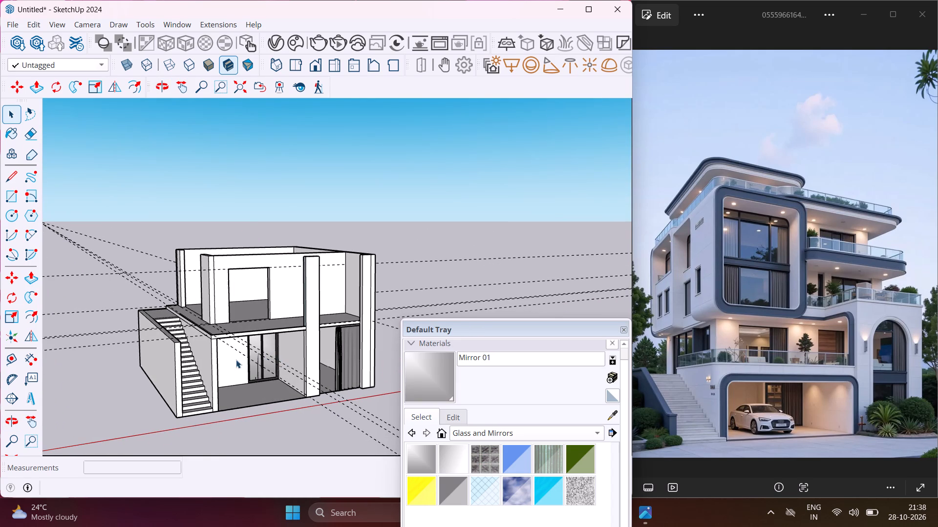
{"action": "middle_click_drag", "start_coordinate": [292, 351], "coordinate": [233, 395]}
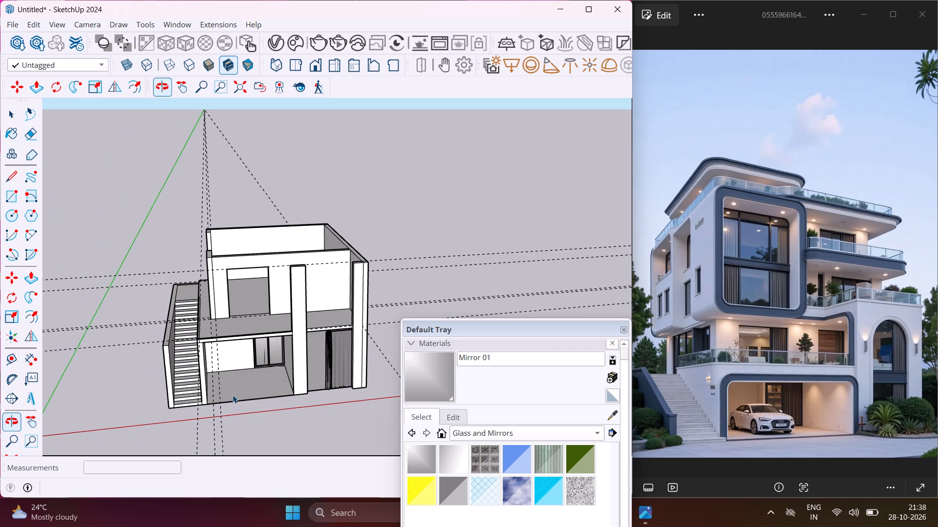
{"action": "scroll", "coordinate": [231, 395], "scroll_direction": "down", "scroll_amount": 2}
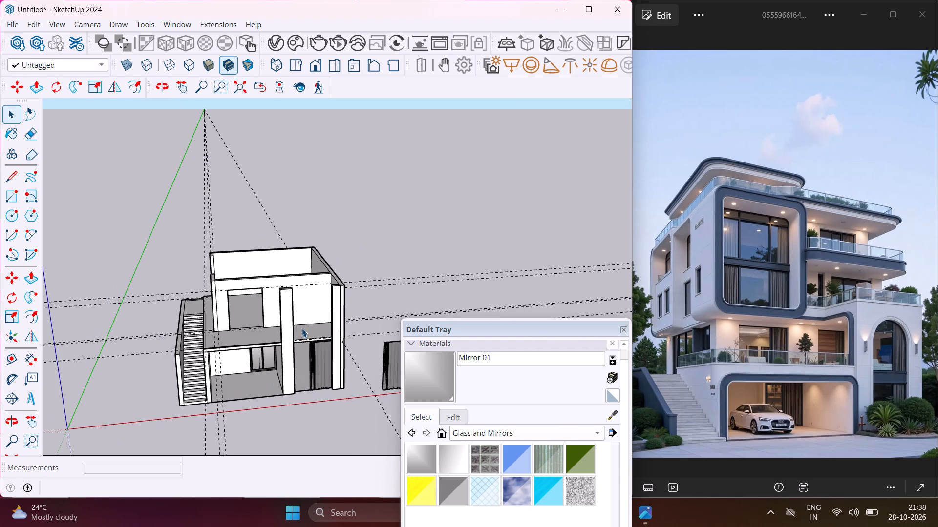
{"action": "scroll", "coordinate": [291, 278], "scroll_direction": "up", "scroll_amount": 2}
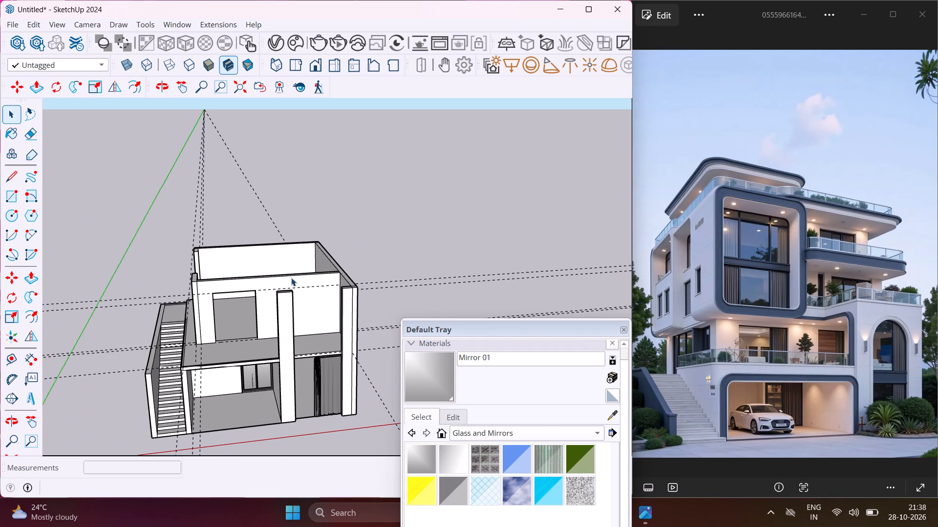
{"action": "scroll", "coordinate": [291, 278], "scroll_direction": "up", "scroll_amount": 1}
{"action": "middle_click_drag", "start_coordinate": [291, 278], "coordinate": [393, 293]}
{"action": "scroll", "coordinate": [296, 272], "scroll_direction": "down", "scroll_amount": 5}
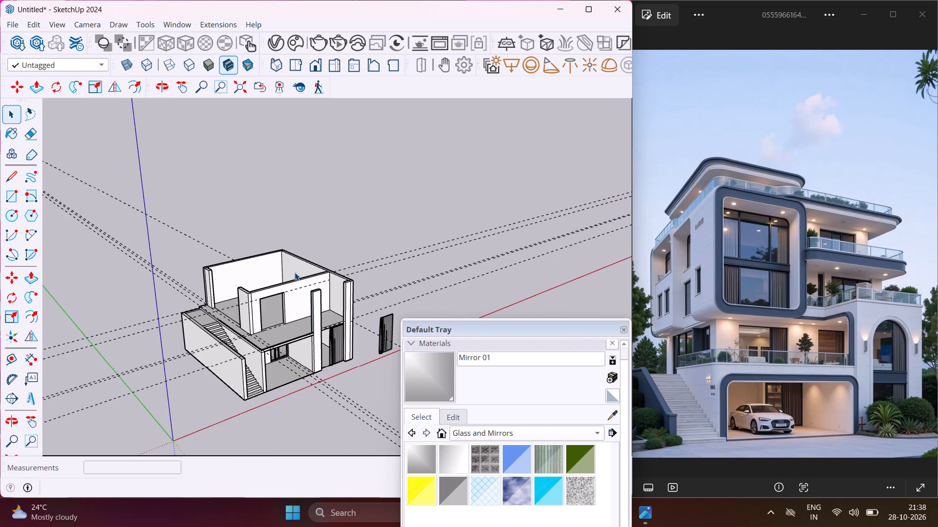
{"action": "scroll", "coordinate": [337, 287], "scroll_direction": "up", "scroll_amount": 3}
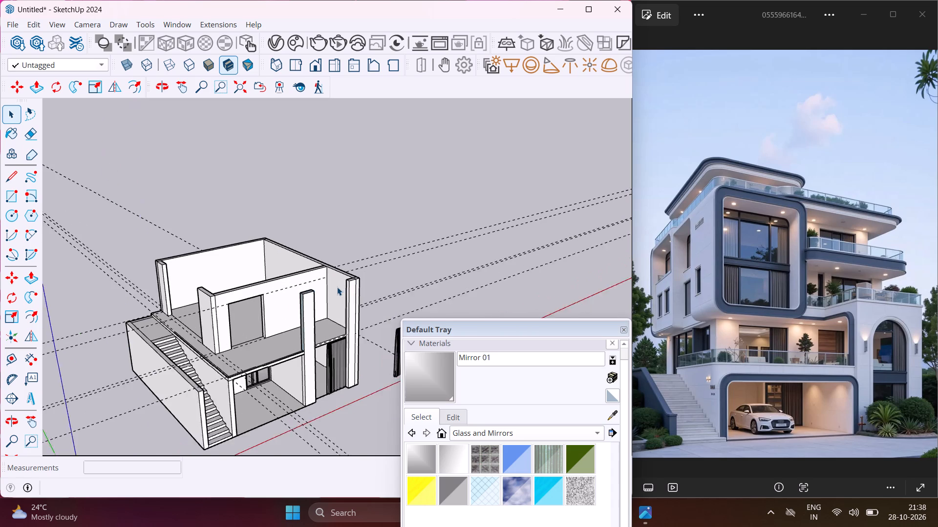
{"action": "scroll", "coordinate": [337, 287], "scroll_direction": "up", "scroll_amount": 1}
{"action": "middle_click_drag", "start_coordinate": [343, 334], "coordinate": [331, 325]}
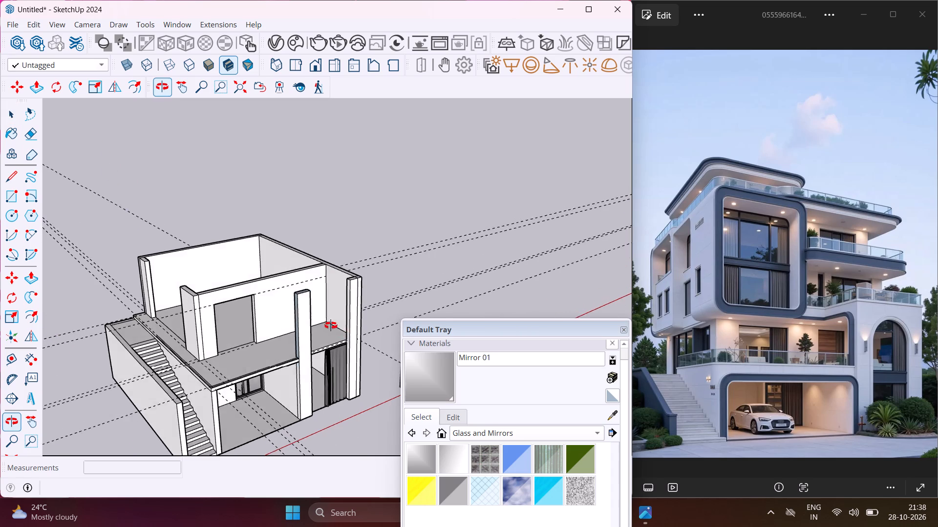
{"action": "middle_click_drag", "start_coordinate": [331, 325], "coordinate": [214, 284]}
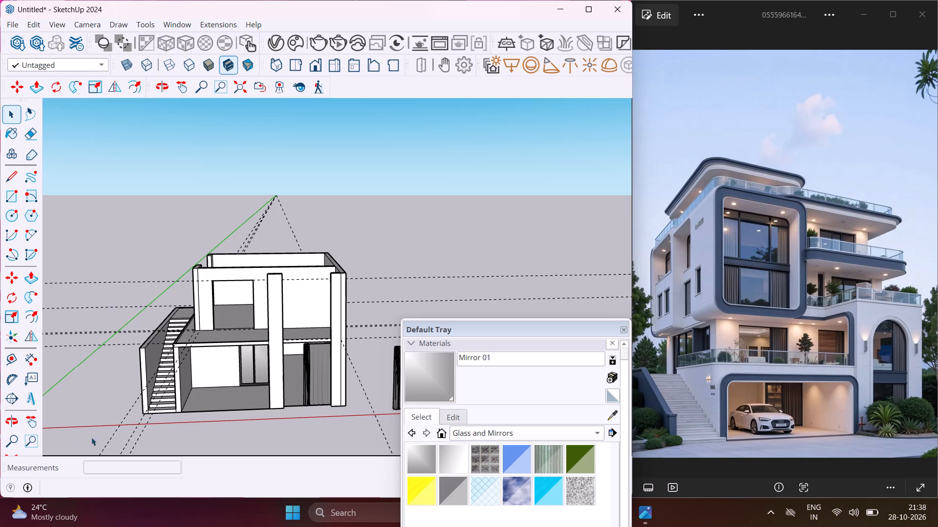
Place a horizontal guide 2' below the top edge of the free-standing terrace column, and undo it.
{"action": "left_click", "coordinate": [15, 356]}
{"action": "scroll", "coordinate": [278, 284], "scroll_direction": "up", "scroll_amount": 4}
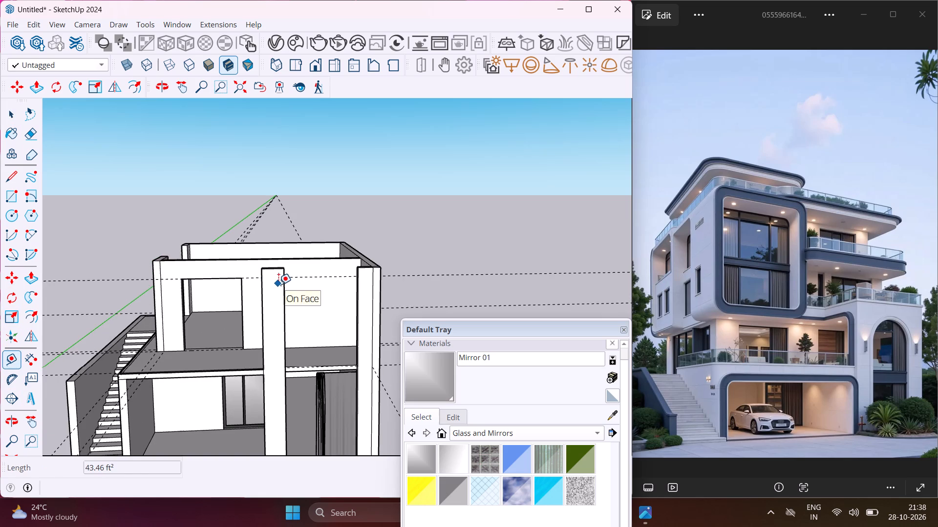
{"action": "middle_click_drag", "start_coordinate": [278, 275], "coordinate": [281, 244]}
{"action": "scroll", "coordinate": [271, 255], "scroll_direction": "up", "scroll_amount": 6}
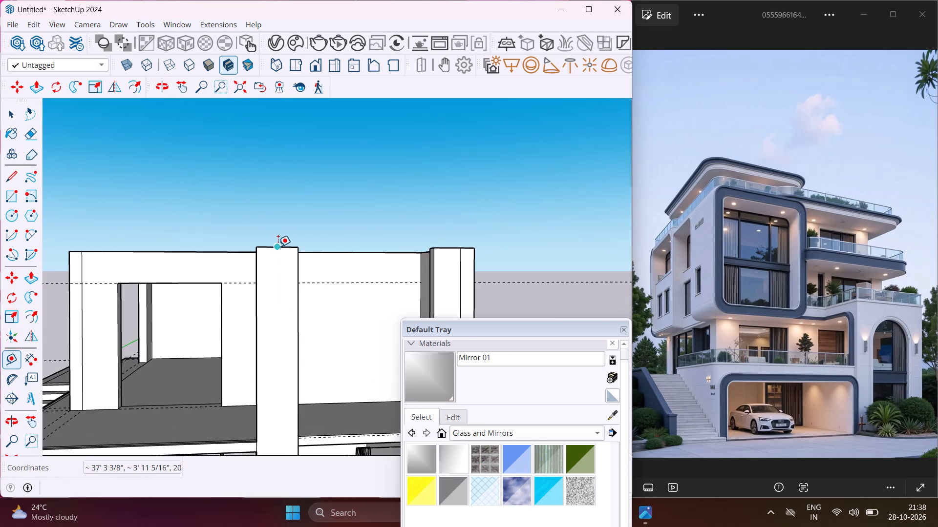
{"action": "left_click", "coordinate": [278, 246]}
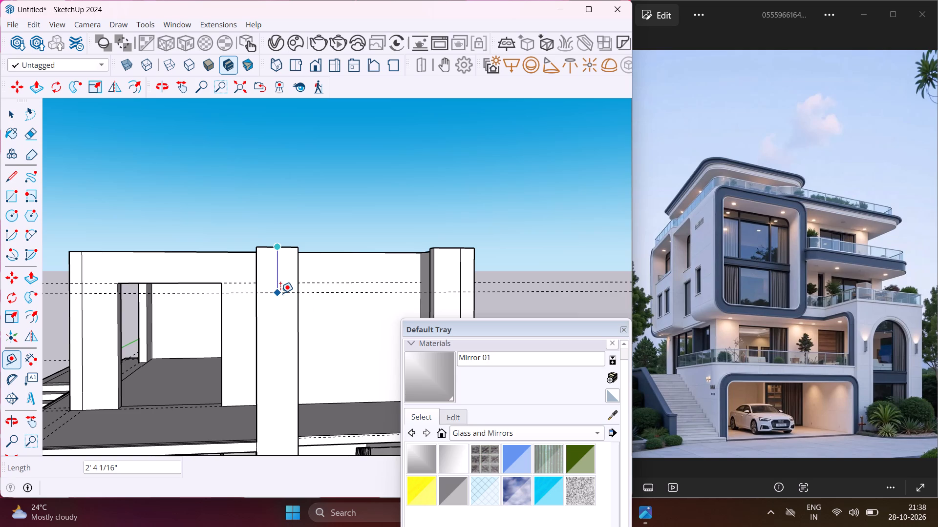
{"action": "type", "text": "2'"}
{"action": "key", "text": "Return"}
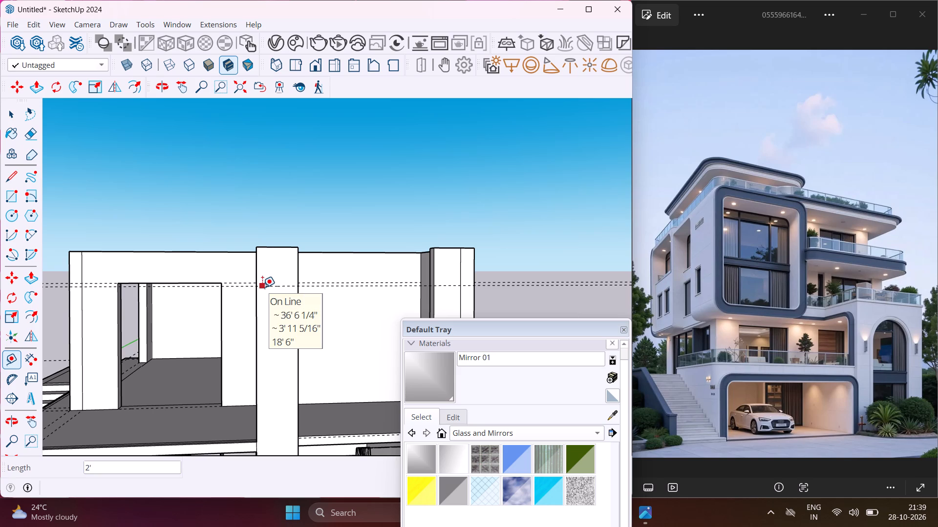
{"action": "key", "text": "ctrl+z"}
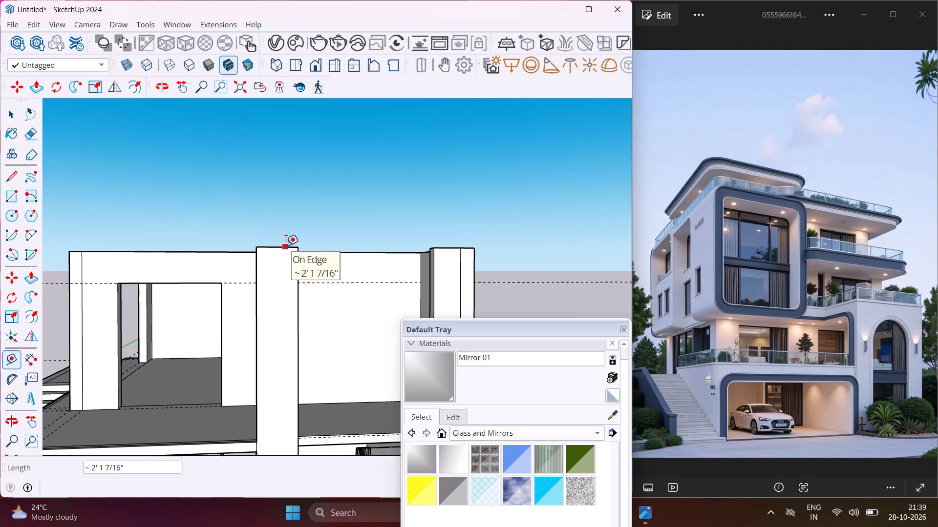
Place a horizontal guide 3' below the top edge of the free-standing terrace column.
{"action": "left_click", "coordinate": [286, 245]}
{"action": "type", "text": "3'"}
{"action": "key", "text": "Return"}
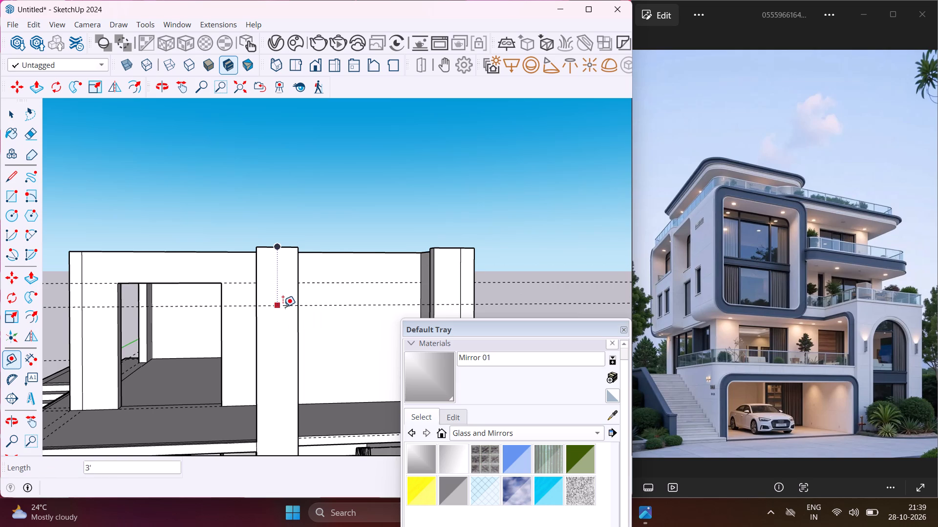
Place a second horizontal guide on the terrace column, 1' below the 3' guide.
{"action": "scroll", "coordinate": [297, 305], "scroll_direction": "up", "scroll_amount": 3}
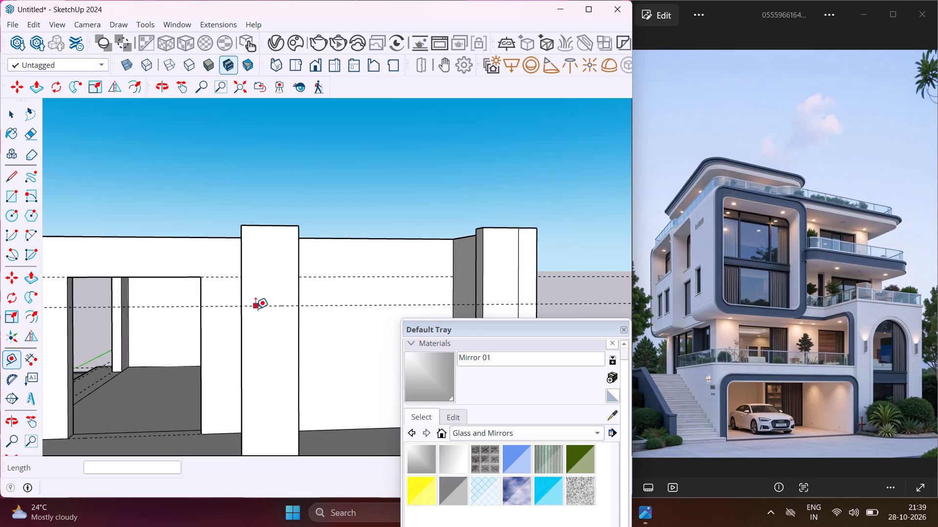
{"action": "left_click", "coordinate": [249, 306]}
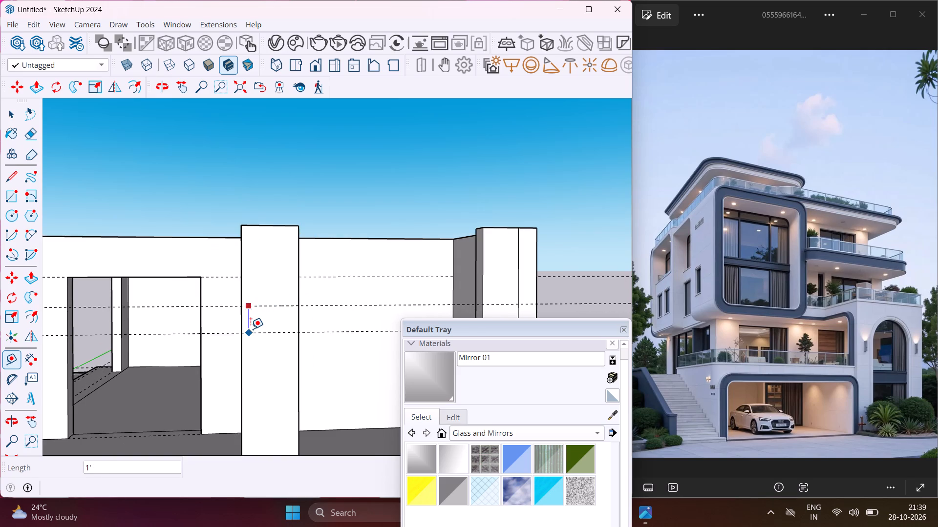
{"action": "type", "text": "1'"}
{"action": "key", "text": "Return"}
{"action": "scroll", "coordinate": [64, 299], "scroll_direction": "down", "scroll_amount": 6}
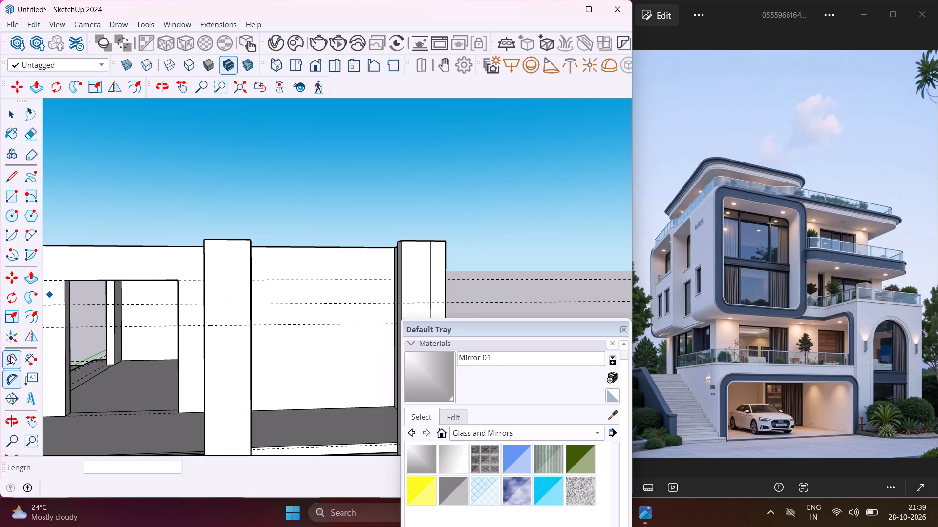
Draw a two-point arc about 7' 2 3/16" wide between the two front columns on the lowest guide, bulging upwards about 1' 10 9/16".
{"action": "left_click", "coordinate": [25, 237]}
{"action": "scroll", "coordinate": [222, 323], "scroll_direction": "down", "scroll_amount": 2}
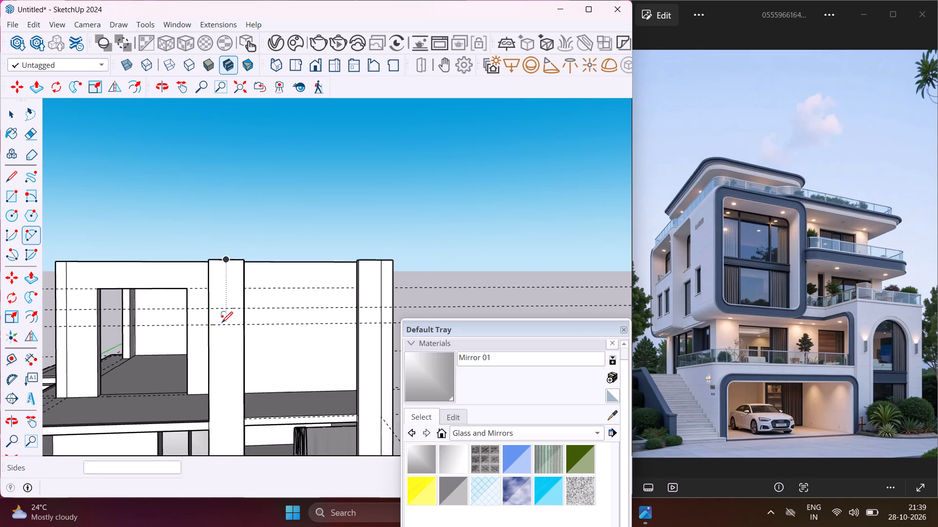
{"action": "scroll", "coordinate": [222, 323], "scroll_direction": "down", "scroll_amount": 2}
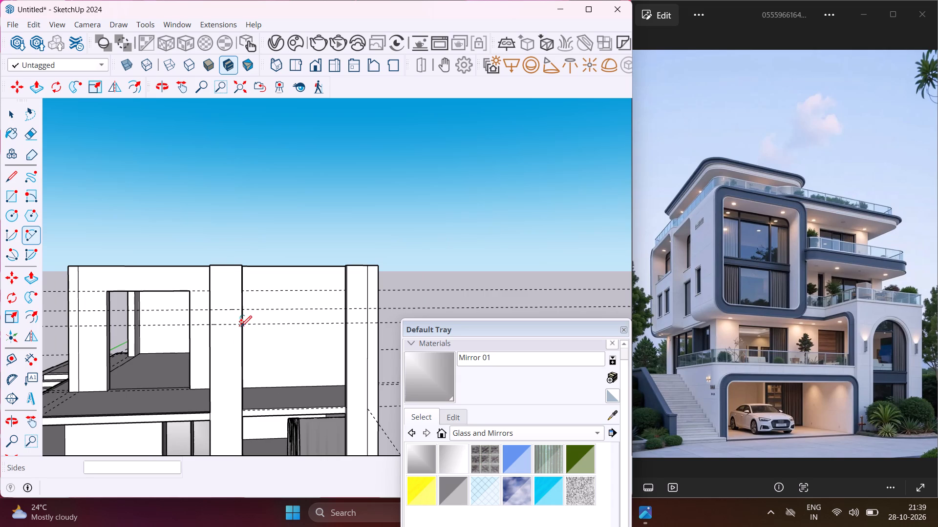
{"action": "left_click", "coordinate": [242, 325]}
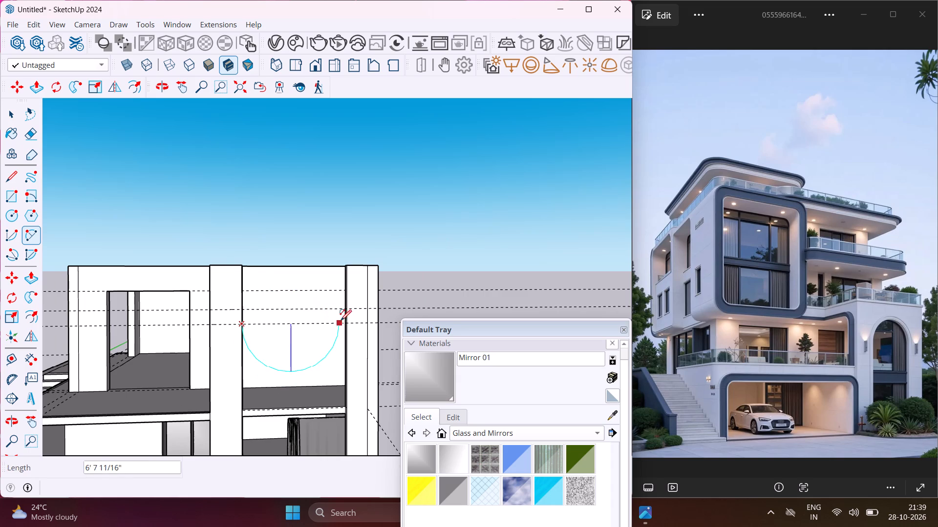
{"action": "scroll", "coordinate": [344, 330], "scroll_direction": "up", "scroll_amount": 13}
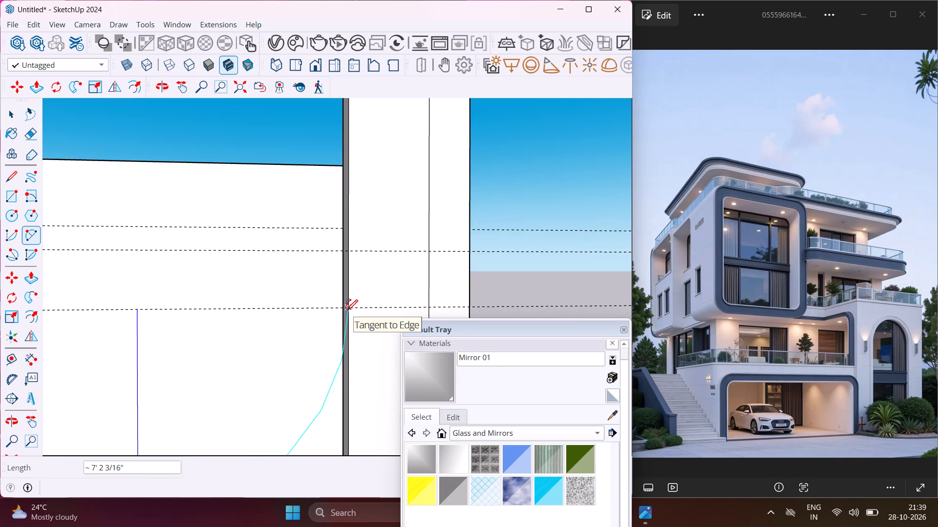
{"action": "left_click", "coordinate": [347, 308]}
{"action": "scroll", "coordinate": [324, 269], "scroll_direction": "down", "scroll_amount": 10}
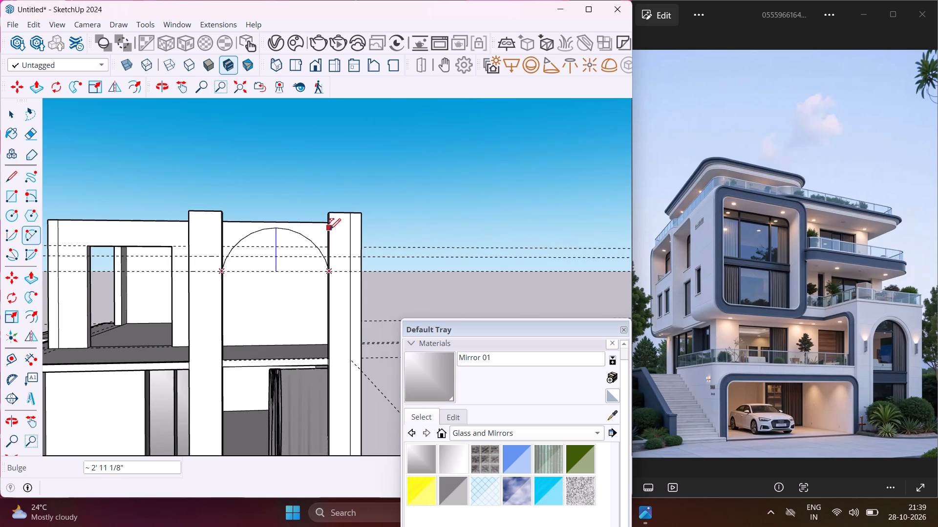
{"action": "scroll", "coordinate": [330, 229], "scroll_direction": "up", "scroll_amount": 6}
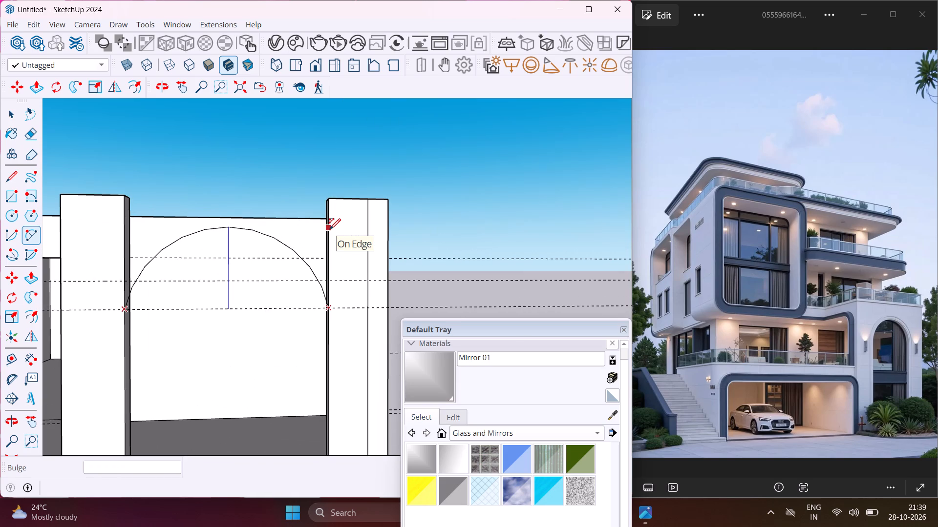
{"action": "left_click", "coordinate": [331, 257]}
Draw a line about 7' 2 3/16" long joining the two front columns' top corners to close the face above the arch.
{"action": "middle_click_drag", "start_coordinate": [331, 257], "coordinate": [409, 268]}
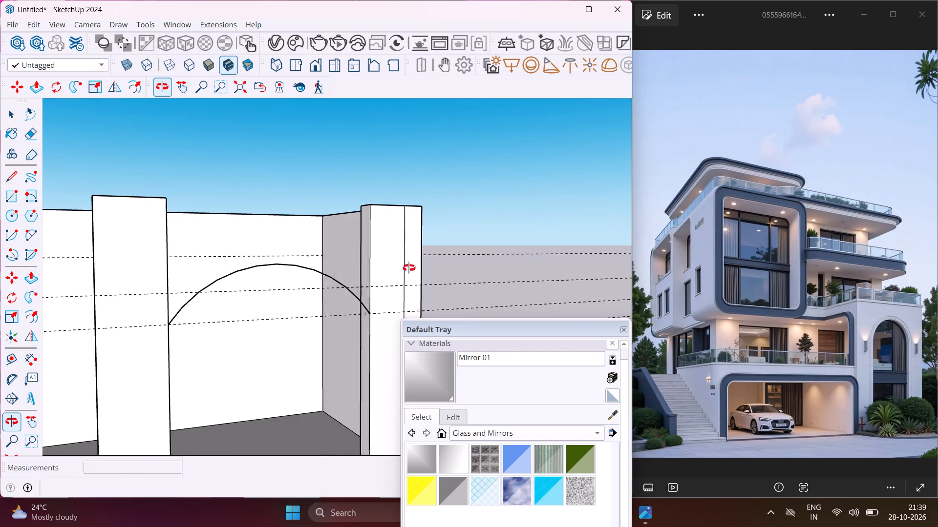
{"action": "middle_click_drag", "start_coordinate": [409, 268], "coordinate": [470, 271]}
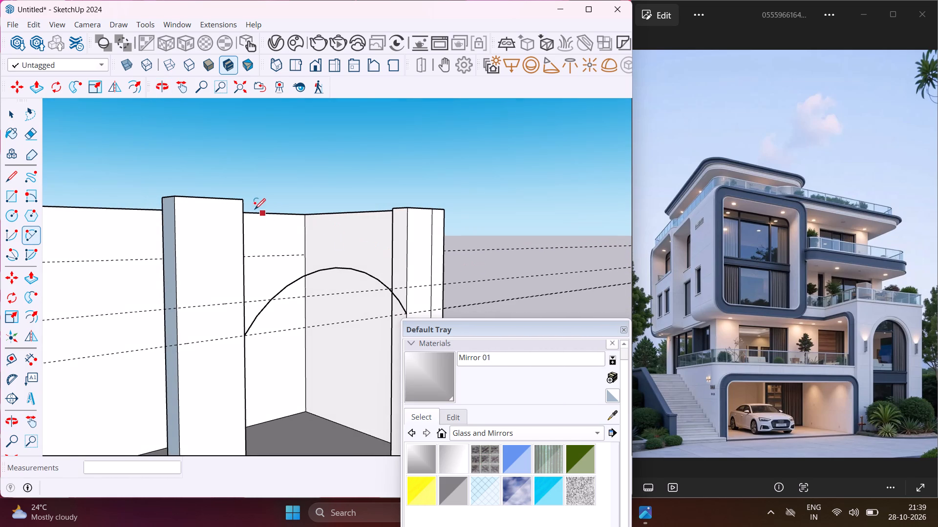
{"action": "left_click", "coordinate": [4, 182]}
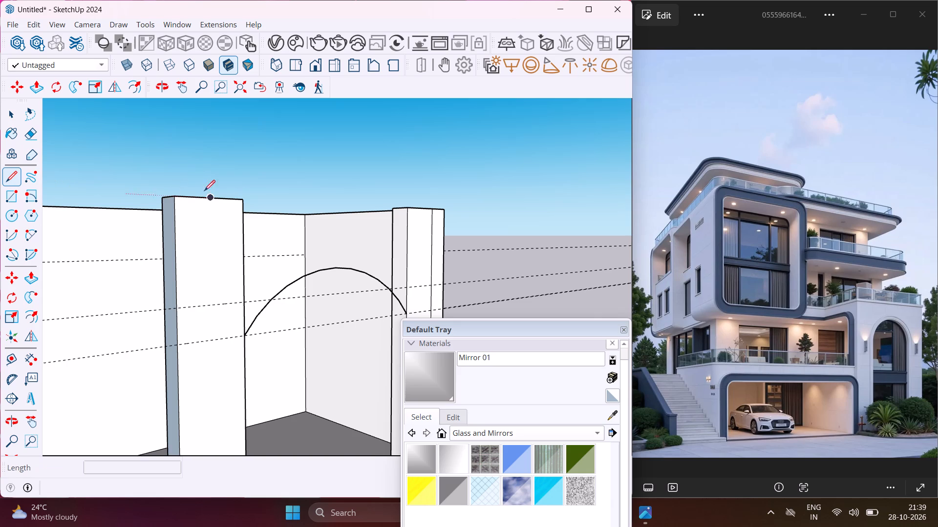
{"action": "left_click", "coordinate": [244, 199]}
{"action": "left_click", "coordinate": [408, 210]}
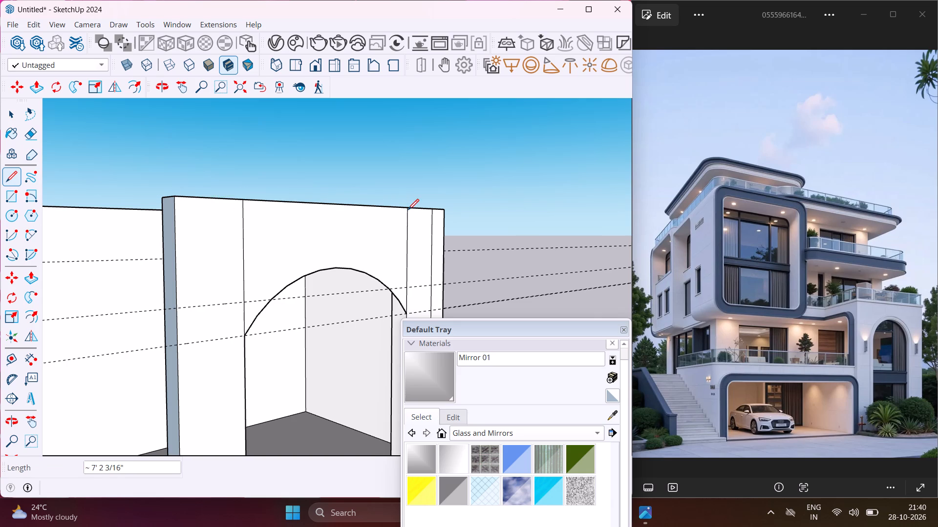
Push/Pull the arched face between the two front columns by 9" to match the columns' thickness.
{"action": "scroll", "coordinate": [120, 239], "scroll_direction": "down", "scroll_amount": 6}
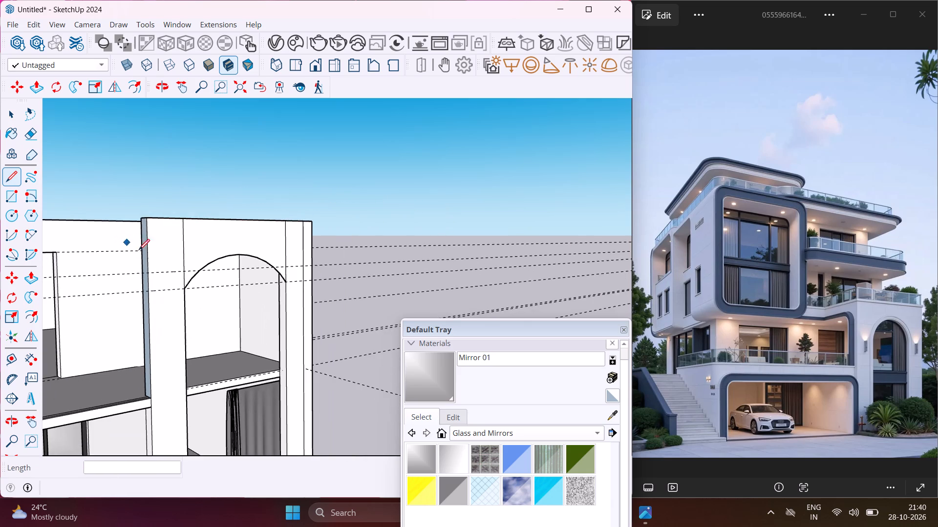
{"action": "middle_click_drag", "start_coordinate": [152, 263], "coordinate": [398, 333]}
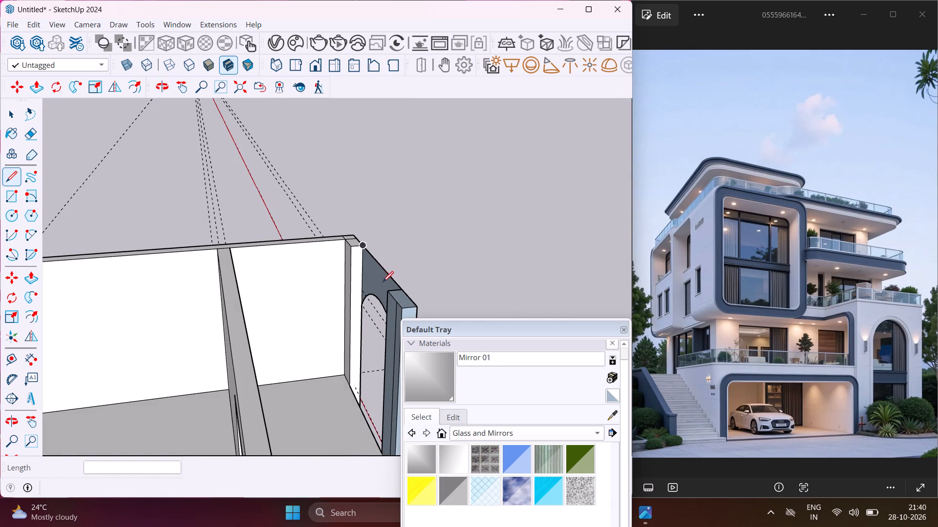
{"action": "key", "text": "Escape"}
{"action": "key", "text": "space"}
{"action": "scroll", "coordinate": [388, 284], "scroll_direction": "up", "scroll_amount": 6}
{"action": "left_click", "coordinate": [387, 284]}
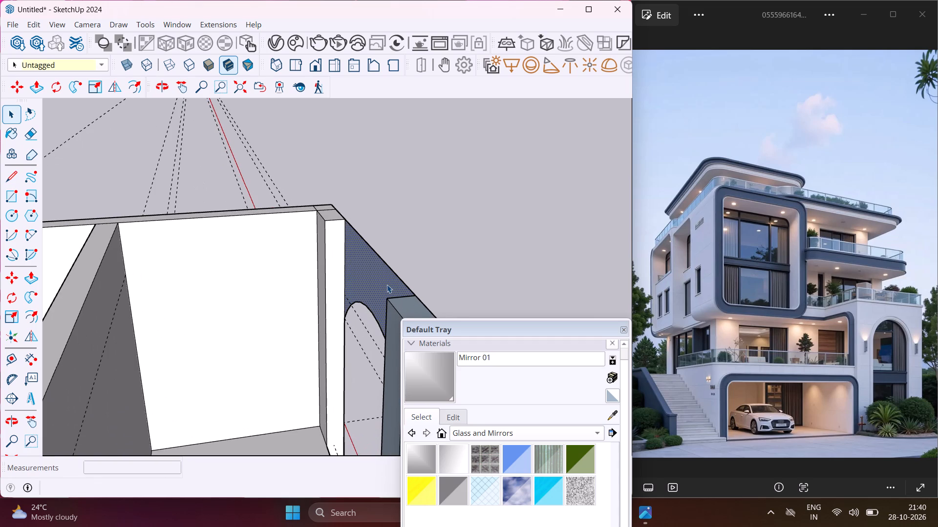
{"action": "key", "text": "p"}
{"action": "left_click", "coordinate": [387, 284]}
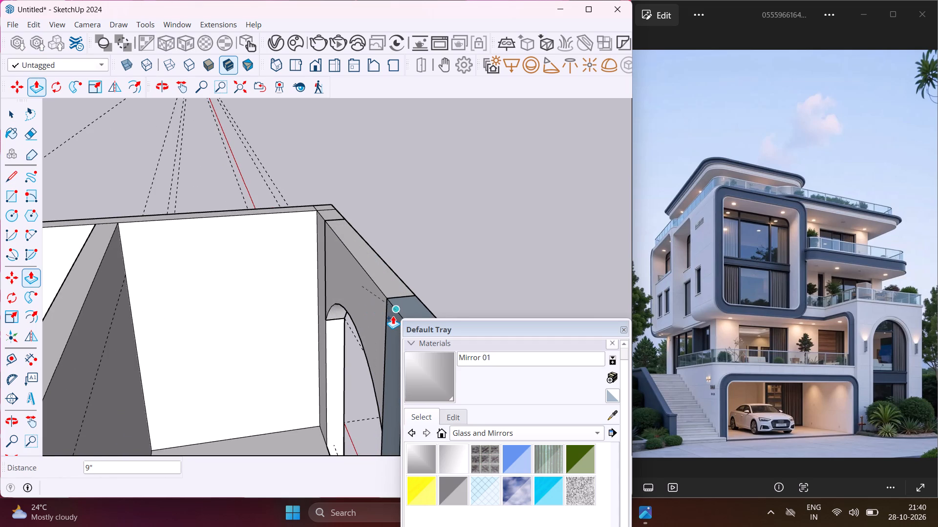
{"action": "left_click", "coordinate": [393, 316]}
{"action": "scroll", "coordinate": [218, 293], "scroll_direction": "down", "scroll_amount": 5}
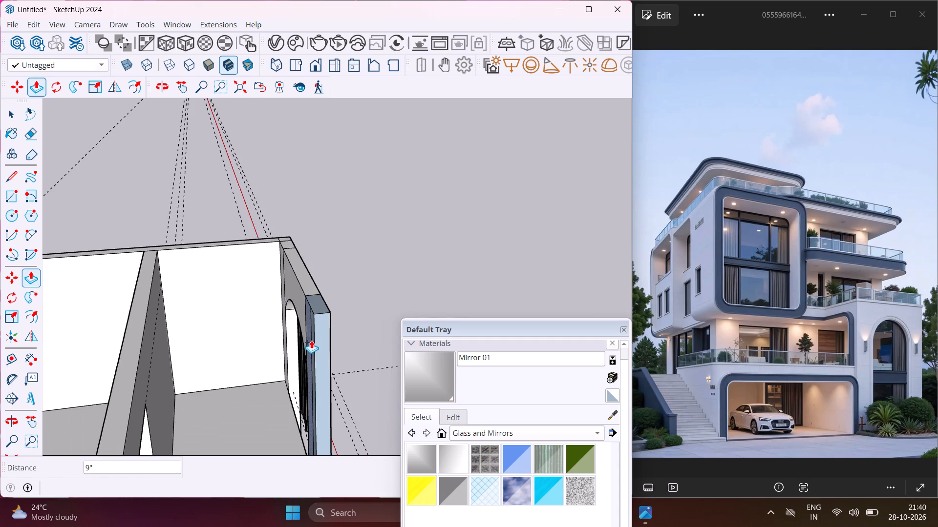
{"action": "key", "text": "Escape"}
{"action": "key", "text": "space"}
Extend the free-standing terrace column's outer side face outwards by about 2 7/16" using Push/Pull.
{"action": "middle_click_drag", "start_coordinate": [322, 354], "coordinate": [308, 355]}
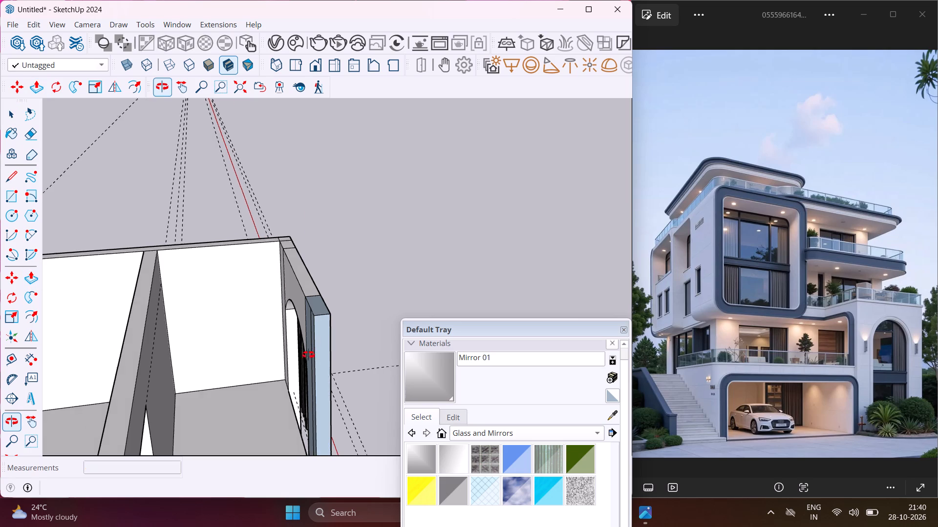
{"action": "middle_click_drag", "start_coordinate": [308, 355], "coordinate": [239, 313]}
{"action": "scroll", "coordinate": [238, 311], "scroll_direction": "down", "scroll_amount": 6}
{"action": "scroll", "coordinate": [256, 384], "scroll_direction": "up", "scroll_amount": 4}
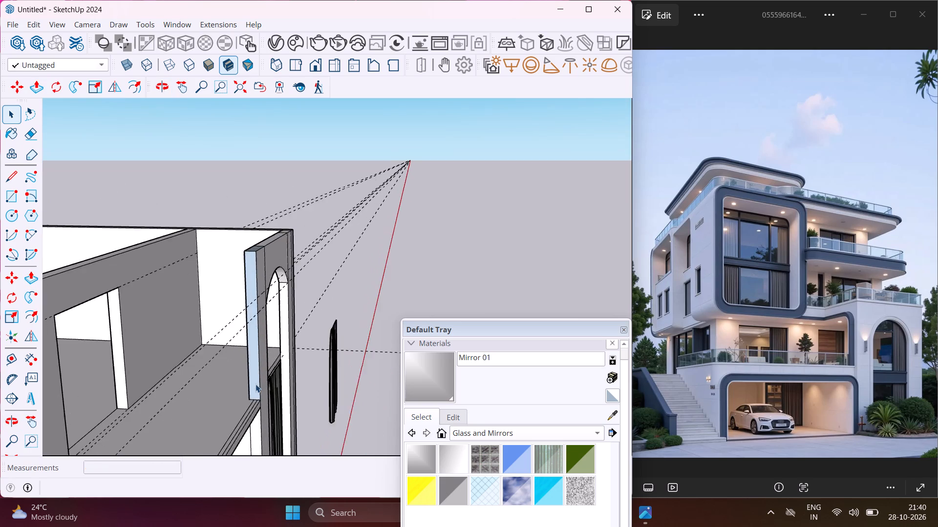
{"action": "scroll", "coordinate": [256, 384], "scroll_direction": "up", "scroll_amount": 6}
{"action": "left_click", "coordinate": [254, 385]}
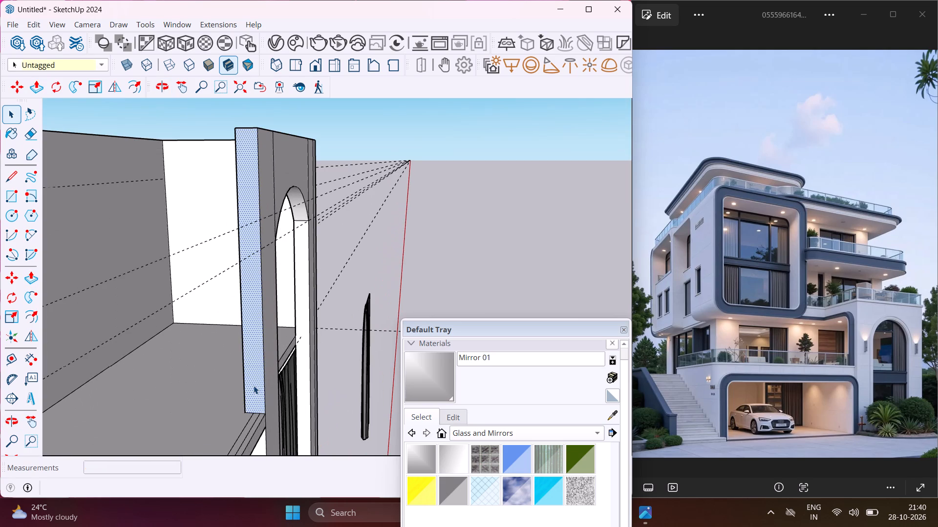
{"action": "key", "text": "p"}
{"action": "left_click", "coordinate": [254, 385]}
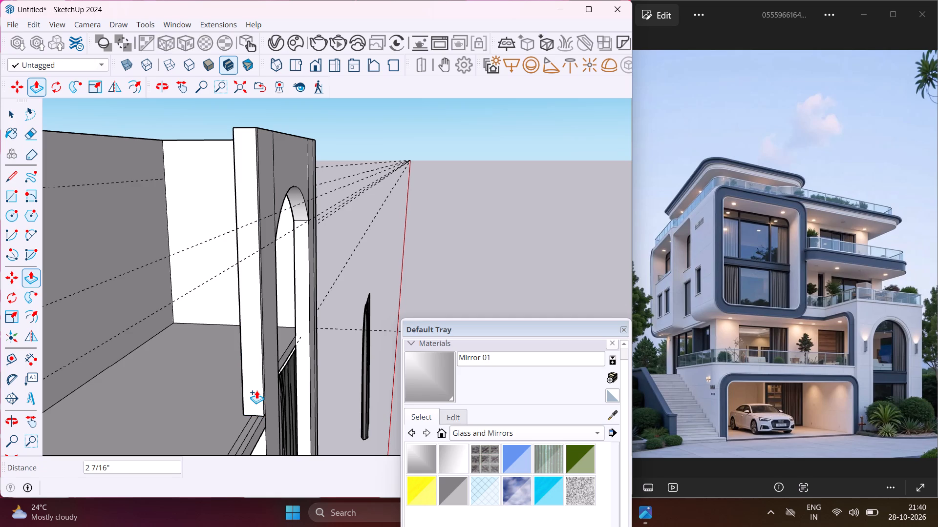
{"action": "left_click", "coordinate": [256, 390]}
Push/Pull the main top face of the free-standing terrace column upwards by about 1/8".
{"action": "middle_click_drag", "start_coordinate": [253, 370], "coordinate": [271, 459]}
{"action": "scroll", "coordinate": [254, 186], "scroll_direction": "up", "scroll_amount": 10}
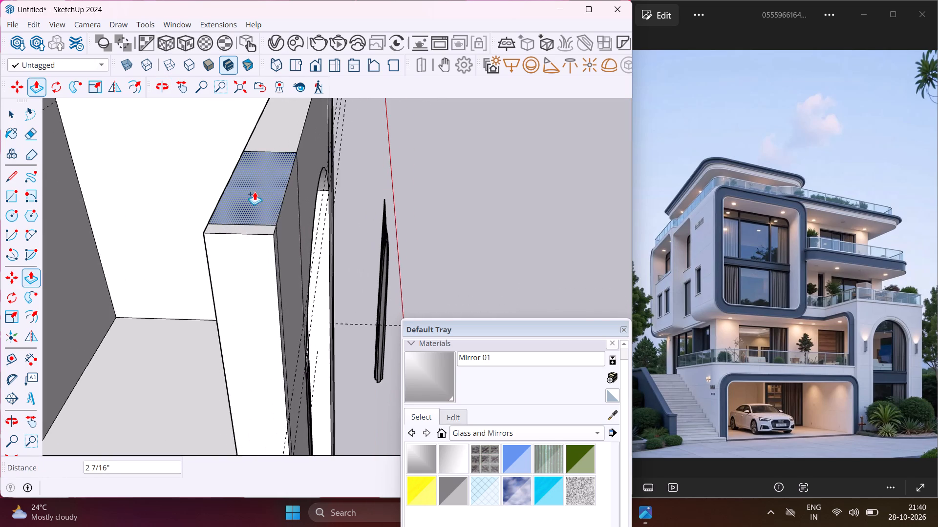
{"action": "scroll", "coordinate": [255, 192], "scroll_direction": "up", "scroll_amount": 3}
{"action": "left_click", "coordinate": [260, 200]}
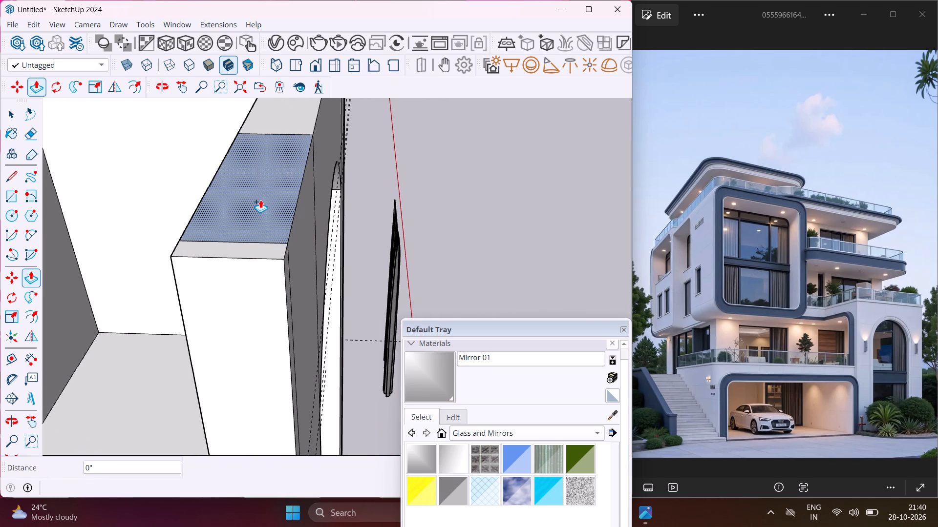
{"action": "left_click", "coordinate": [259, 198]}
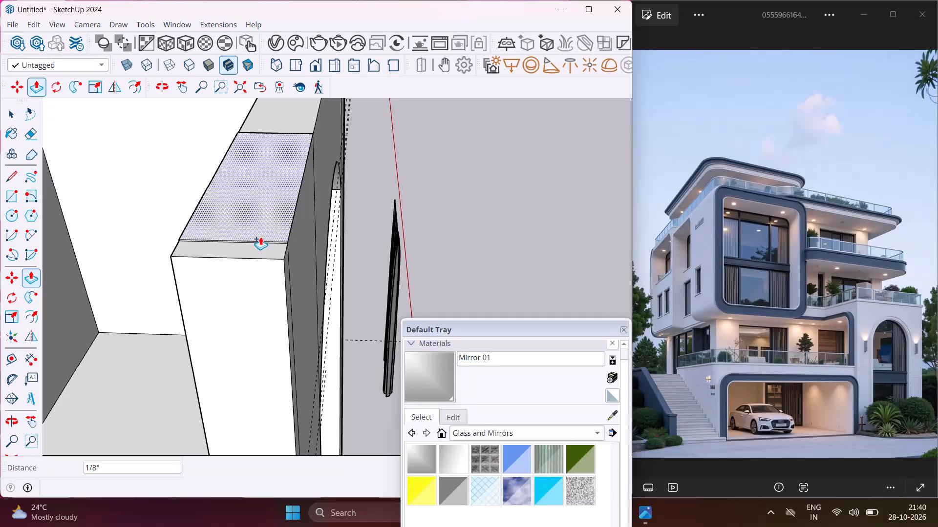
Raise the narrow strip at the column top's outer end by 1/8", level with the adjoining top face.
{"action": "scroll", "coordinate": [261, 245], "scroll_direction": "up", "scroll_amount": 7}
{"action": "double_click", "coordinate": [262, 247]}
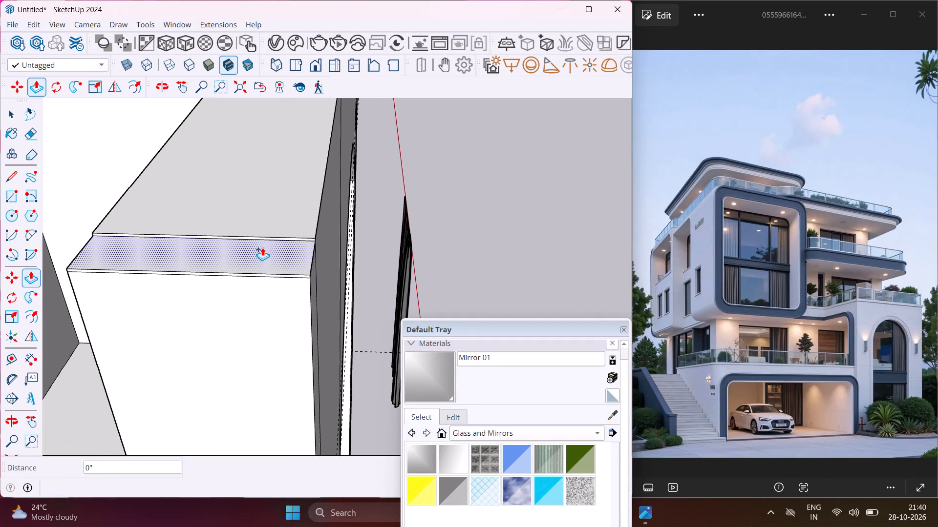
{"action": "key", "text": "ctrl+z"}
{"action": "left_click", "coordinate": [263, 249]}
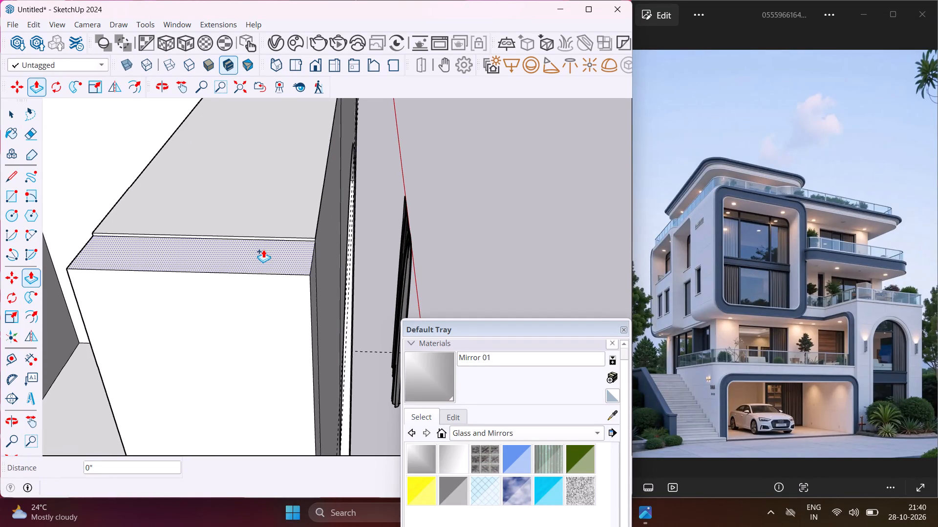
{"action": "middle_click_drag", "start_coordinate": [267, 235], "coordinate": [174, 288]}
{"action": "scroll", "coordinate": [174, 288], "scroll_direction": "up", "scroll_amount": 1}
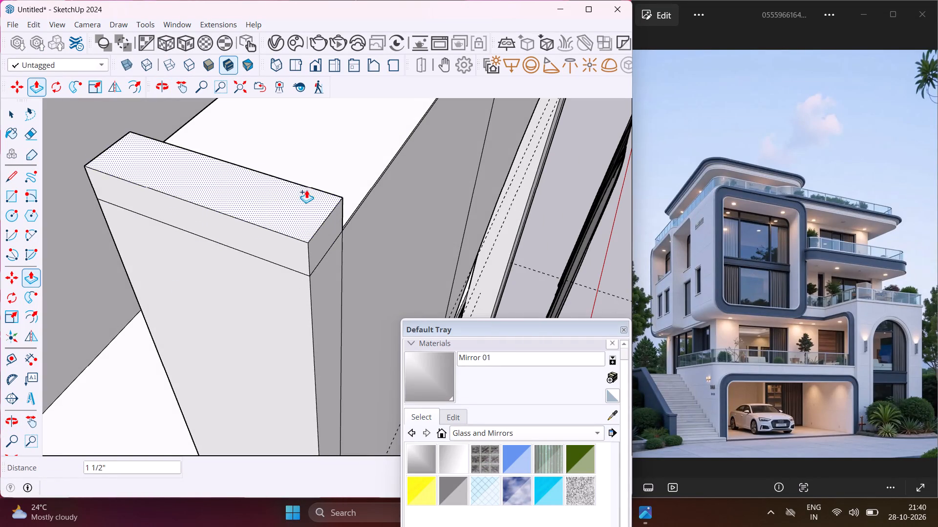
{"action": "left_click", "coordinate": [347, 188]}
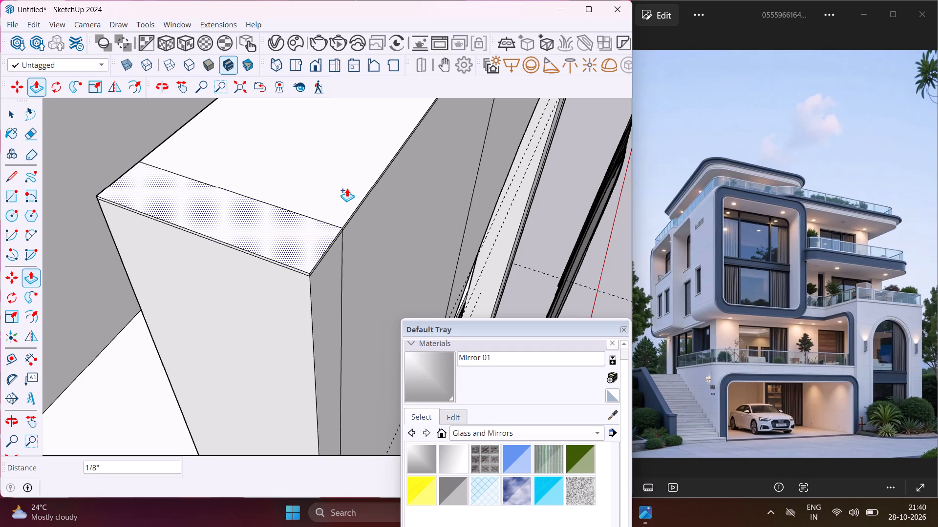
{"action": "key", "text": "Escape"}
{"action": "key", "text": "space"}
Examine the arched front opening and upper-floor walls from several sides and compare them with the reference photo.
{"action": "scroll", "coordinate": [226, 252], "scroll_direction": "down", "scroll_amount": 10}
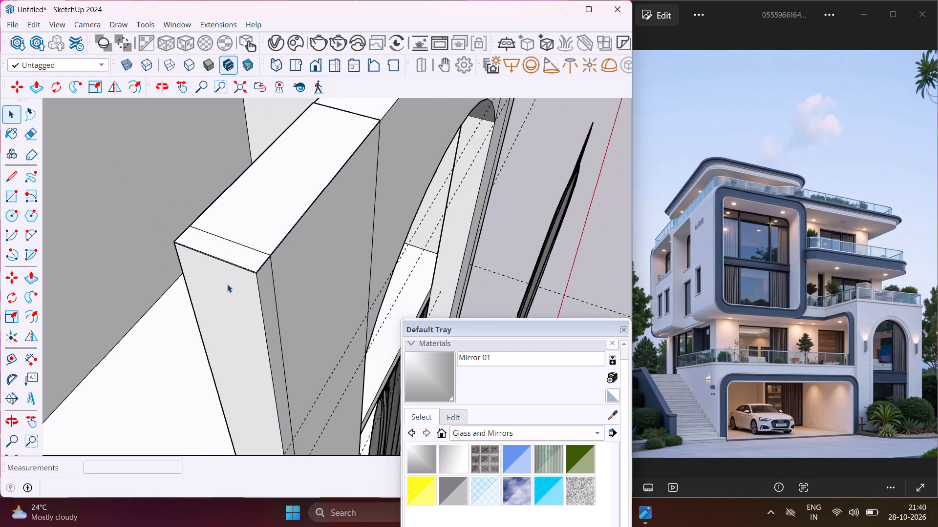
{"action": "scroll", "coordinate": [227, 284], "scroll_direction": "down", "scroll_amount": 16}
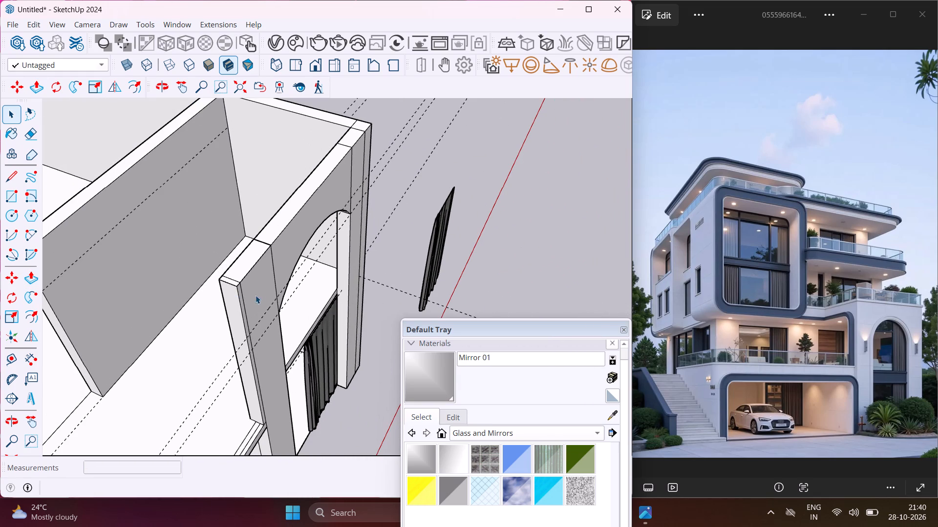
{"action": "middle_click_drag", "start_coordinate": [305, 411], "coordinate": [265, 372]}
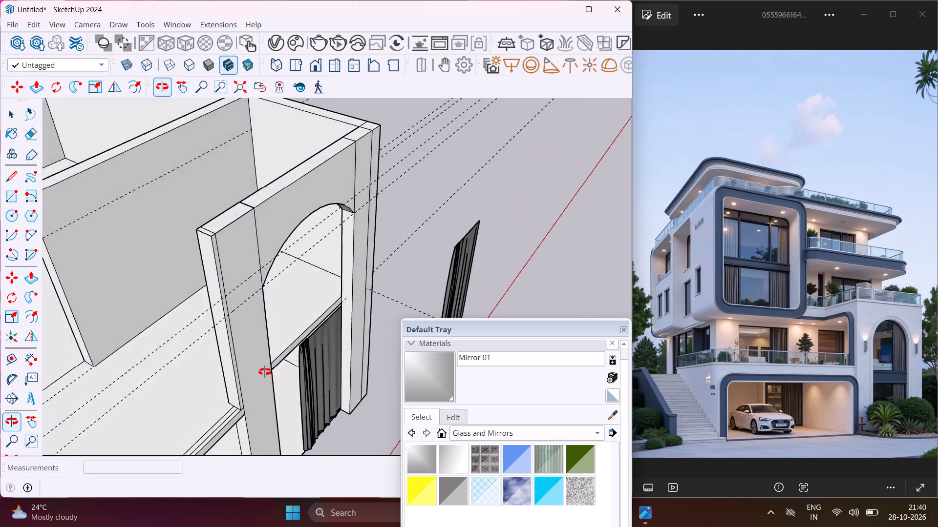
{"action": "middle_click_drag", "start_coordinate": [265, 372], "coordinate": [240, 334]}
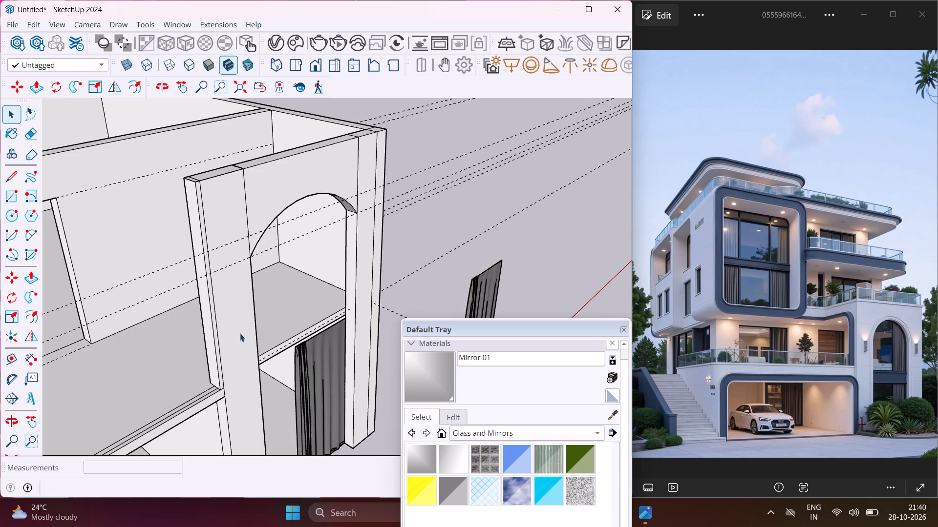
{"action": "scroll", "coordinate": [244, 335], "scroll_direction": "down", "scroll_amount": 5}
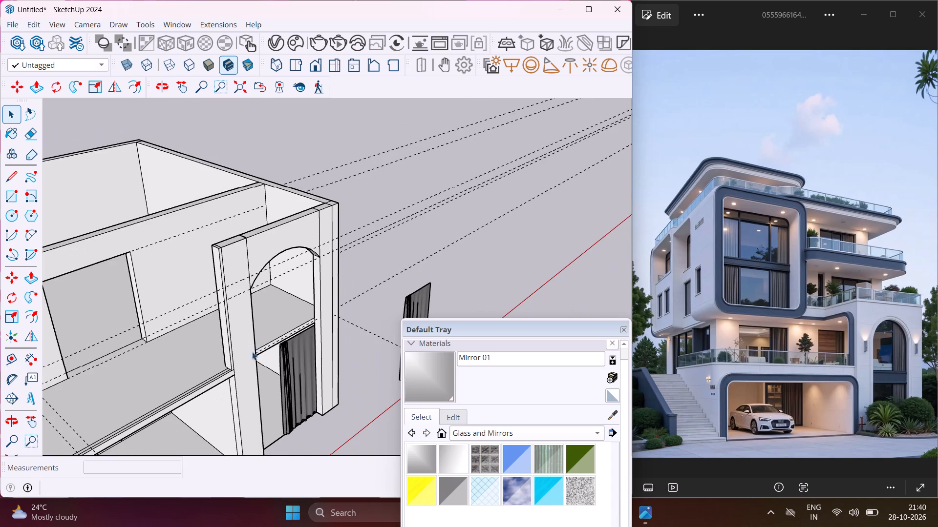
{"action": "middle_click_drag", "start_coordinate": [223, 375], "coordinate": [347, 316]}
{"action": "scroll", "coordinate": [283, 332], "scroll_direction": "down", "scroll_amount": 6}
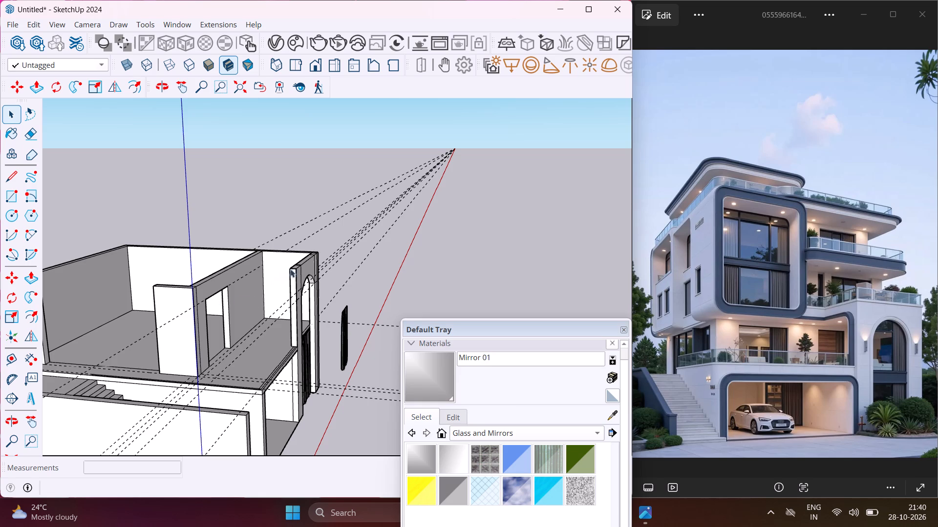
{"action": "scroll", "coordinate": [829, 339], "scroll_direction": "up", "scroll_amount": 5}
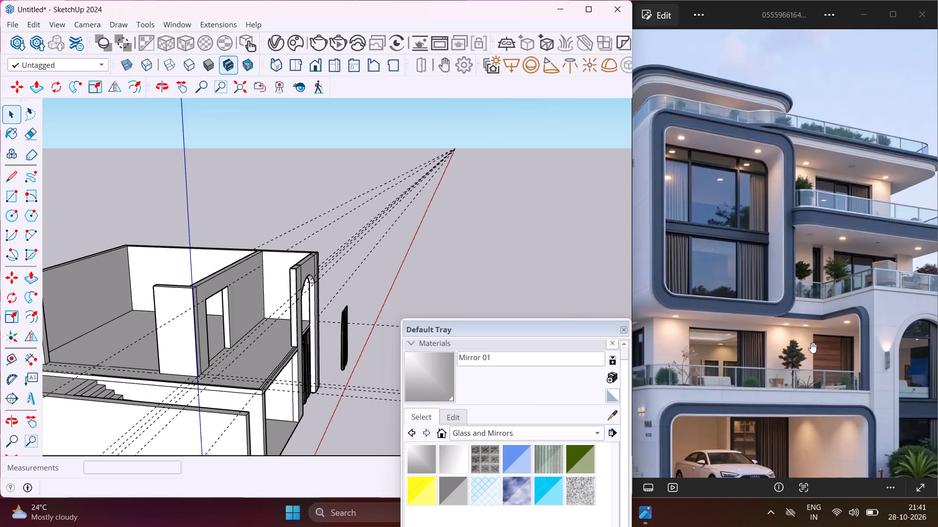
{"action": "scroll", "coordinate": [811, 343], "scroll_direction": "down", "scroll_amount": 3}
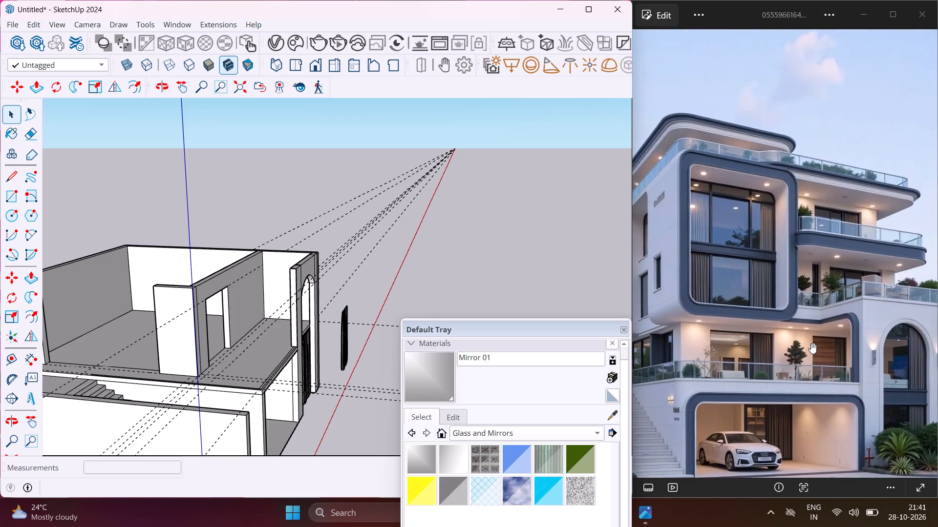
{"action": "middle_click_drag", "start_coordinate": [292, 330], "coordinate": [214, 329]}
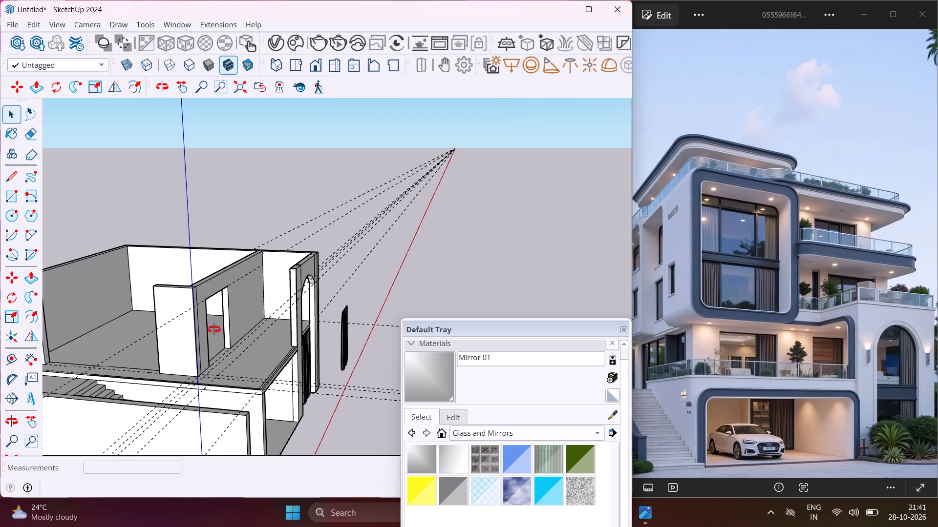
{"action": "middle_click_drag", "start_coordinate": [214, 329], "coordinate": [165, 333]}
{"action": "middle_click_drag", "start_coordinate": [302, 300], "coordinate": [176, 309]}
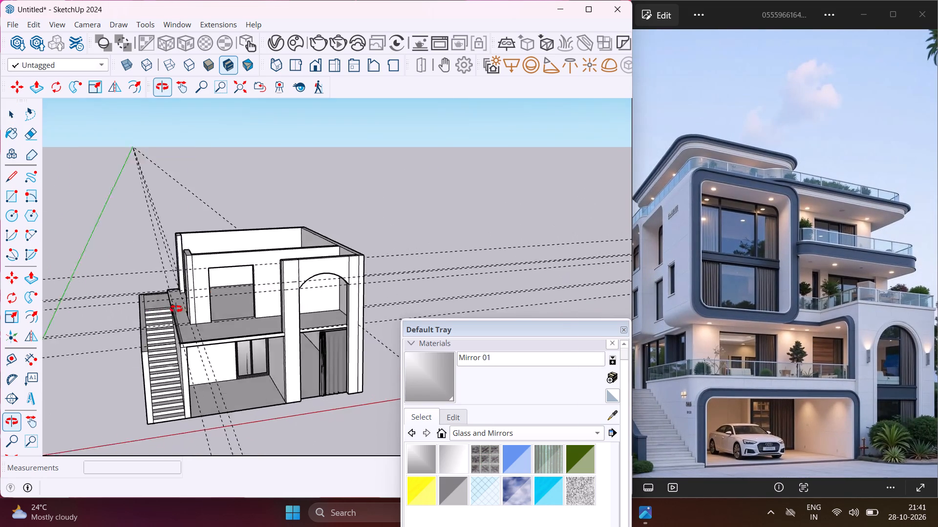
{"action": "middle_click_drag", "start_coordinate": [176, 309], "coordinate": [161, 312]}
Start the Rectangle tool for drawing on the top edges of the upper floor's walls.
{"action": "scroll", "coordinate": [306, 243], "scroll_direction": "up", "scroll_amount": 8}
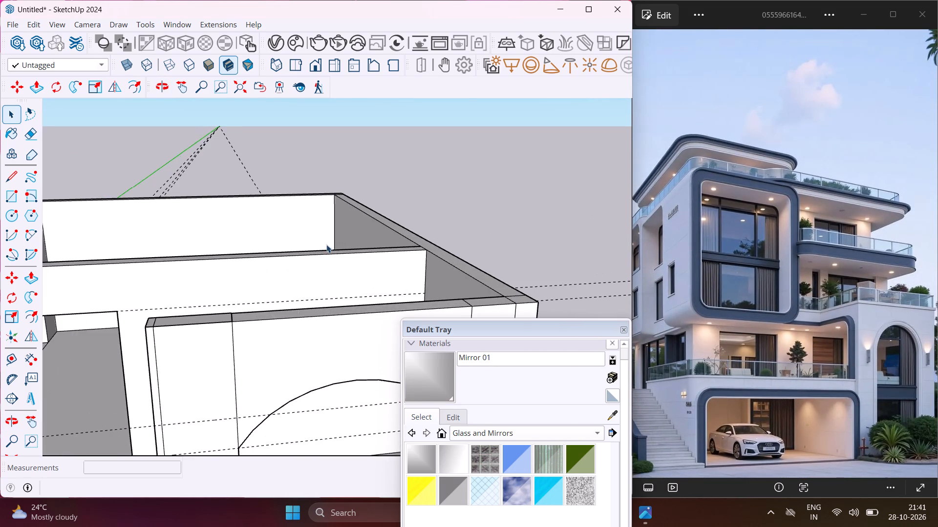
{"action": "middle_click_drag", "start_coordinate": [326, 244], "coordinate": [304, 311]}
{"action": "scroll", "coordinate": [303, 312], "scroll_direction": "down", "scroll_amount": 6}
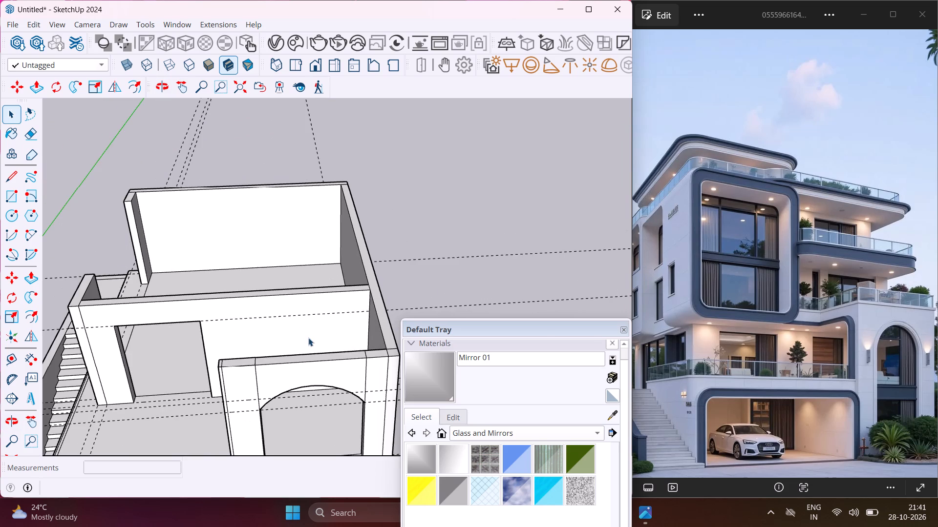
{"action": "middle_click_drag", "start_coordinate": [308, 347], "coordinate": [301, 242]}
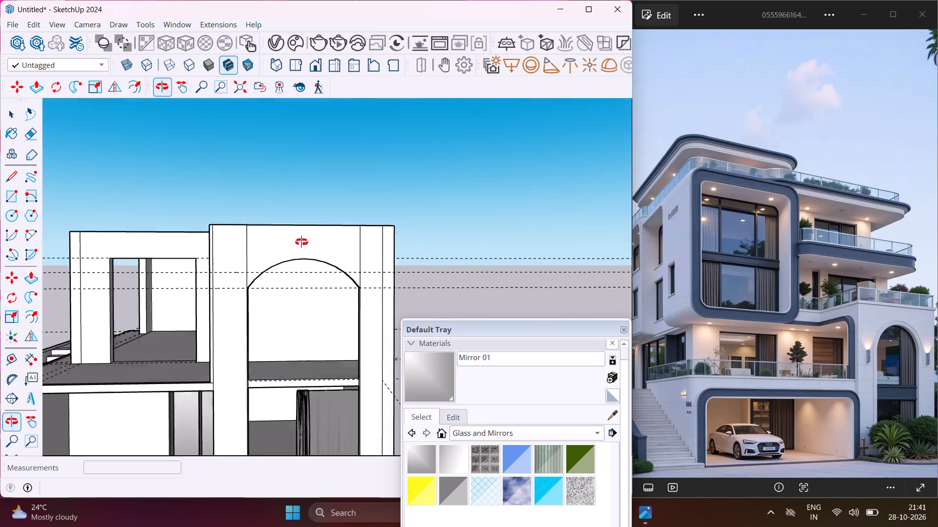
{"action": "middle_click_drag", "start_coordinate": [301, 242], "coordinate": [299, 390]}
{"action": "middle_click_drag", "start_coordinate": [286, 368], "coordinate": [290, 397]}
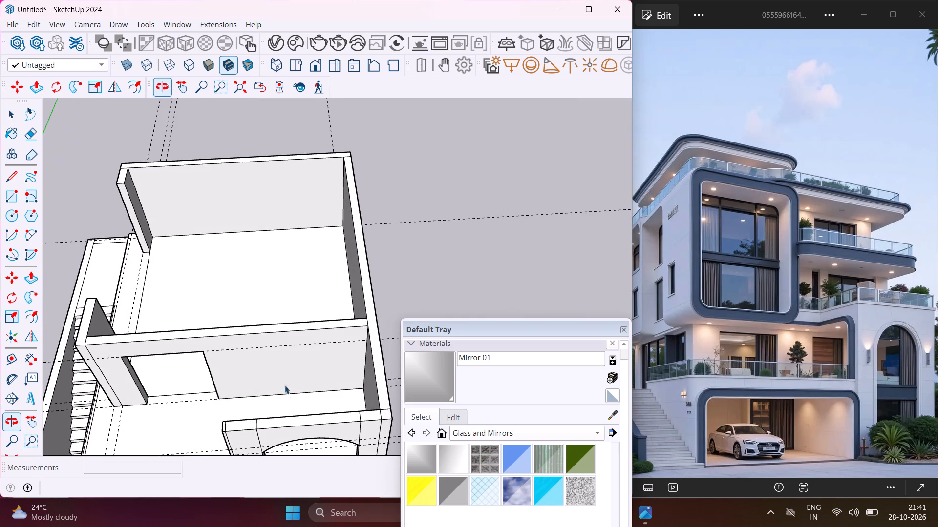
{"action": "left_click", "coordinate": [20, 193]}
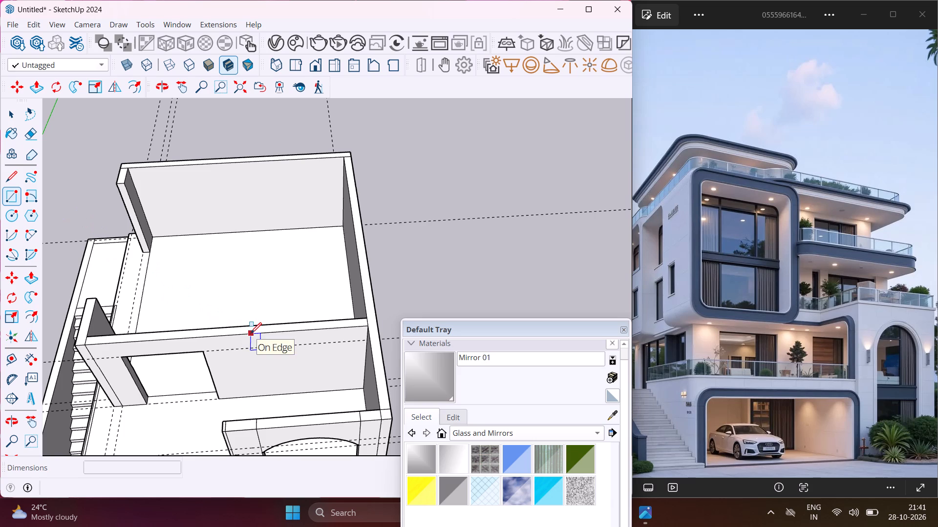
Draw a rectangle about 5' by 8' on the upper floor's recessed front wall, from the guide line down to the floor near the side wall.
{"action": "scroll", "coordinate": [264, 348], "scroll_direction": "up", "scroll_amount": 4}
{"action": "scroll", "coordinate": [247, 347], "scroll_direction": "down", "scroll_amount": 3}
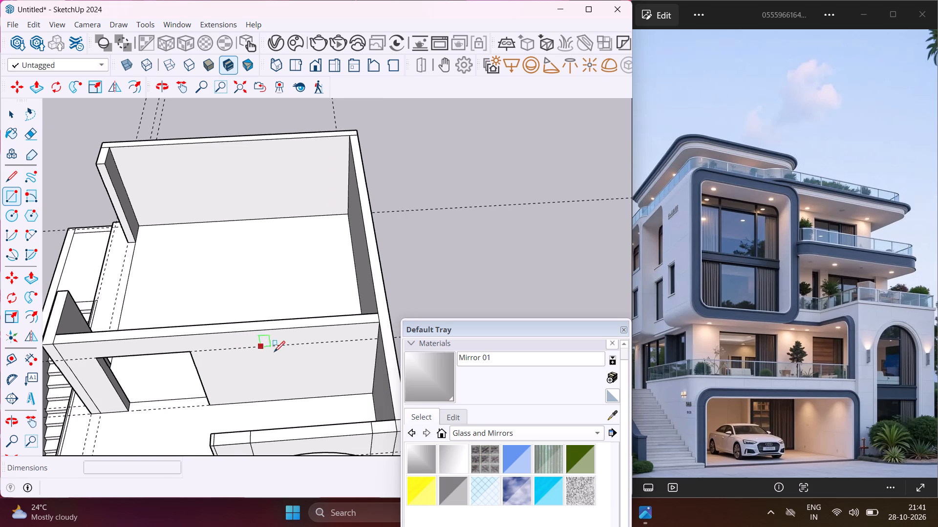
{"action": "left_click", "coordinate": [357, 341]}
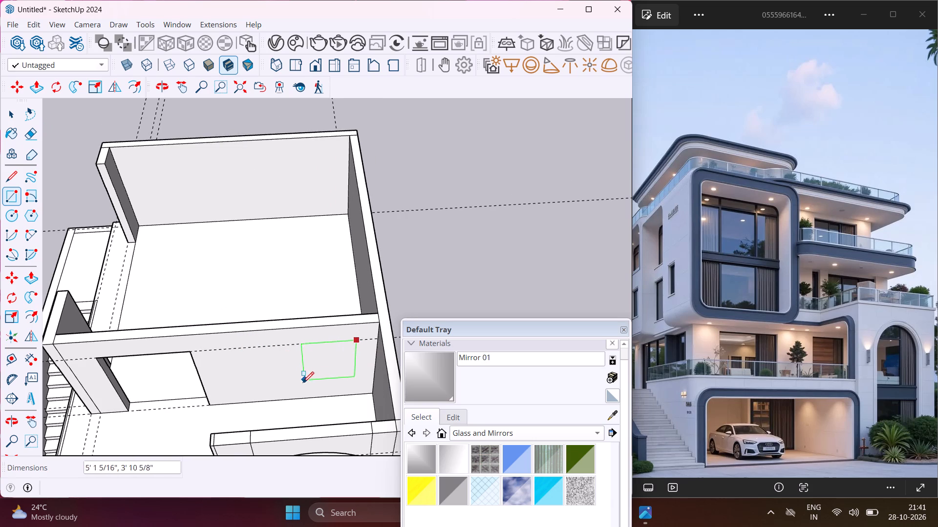
{"action": "left_click", "coordinate": [295, 400]}
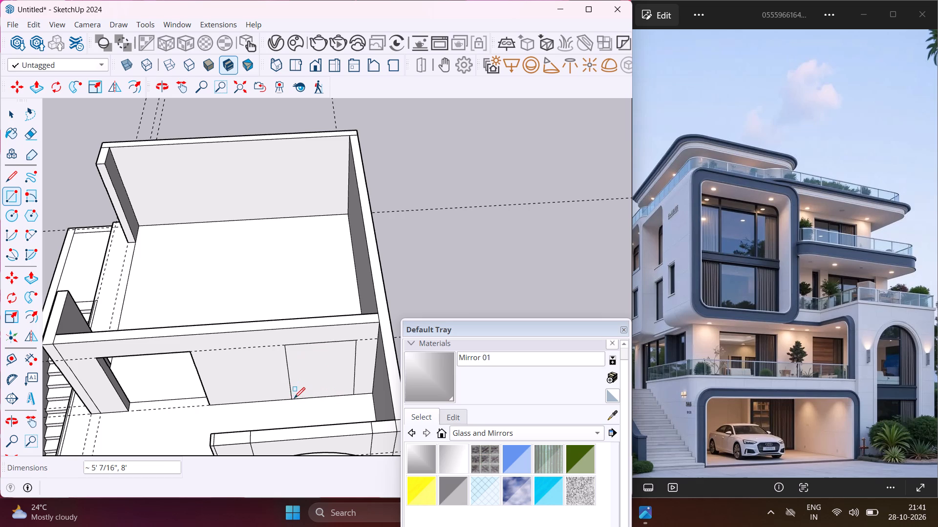
{"action": "key", "text": "Escape"}
{"action": "key", "text": "space"}
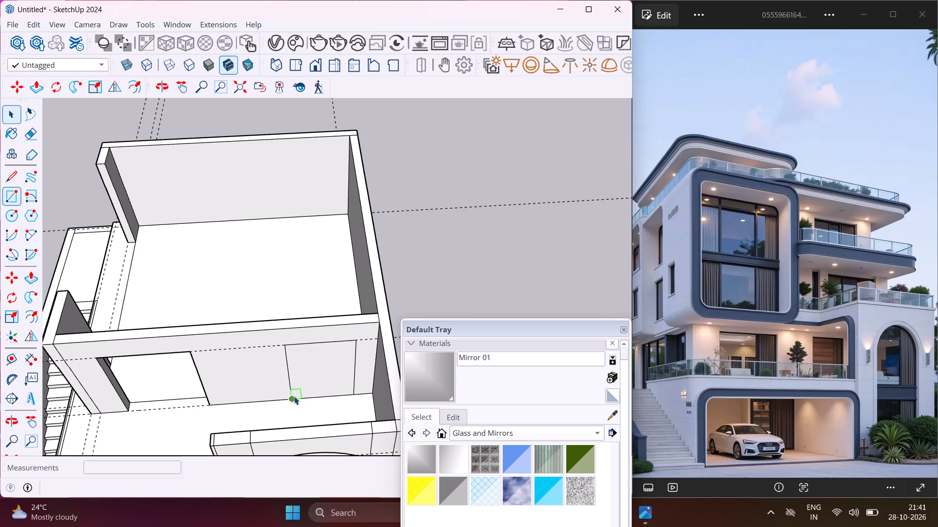
Place a copy of the new rectangular face outside the house beside the spare curtain, about 26' 5" from the original.
{"action": "scroll", "coordinate": [304, 365], "scroll_direction": "down", "scroll_amount": 1}
{"action": "scroll", "coordinate": [304, 365], "scroll_direction": "up", "scroll_amount": 4}
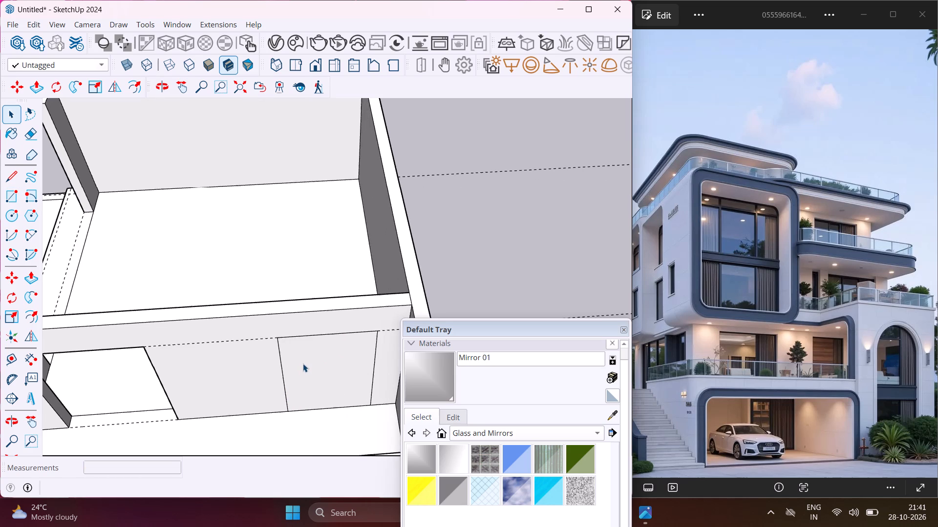
{"action": "left_click", "coordinate": [303, 364]}
{"action": "key", "text": "m"}
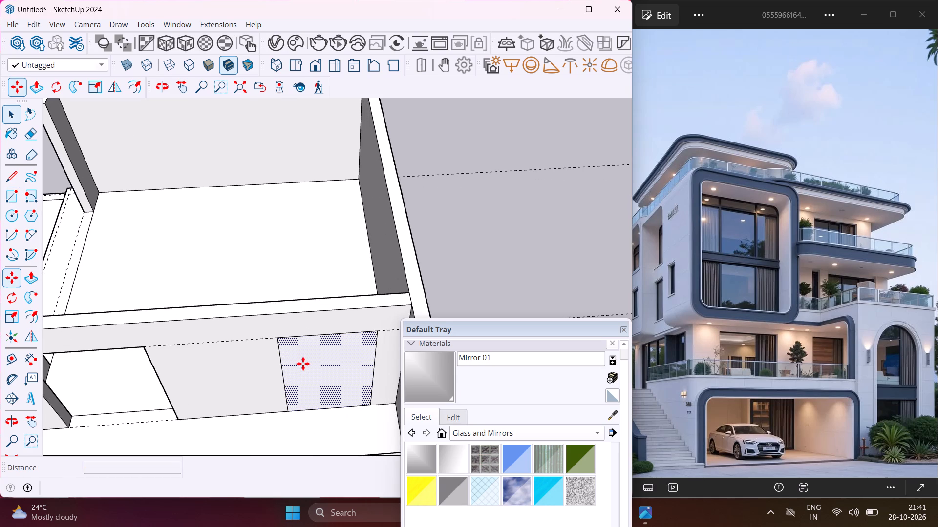
{"action": "left_click", "coordinate": [303, 364]}
{"action": "scroll", "coordinate": [230, 368], "scroll_direction": "down", "scroll_amount": 5}
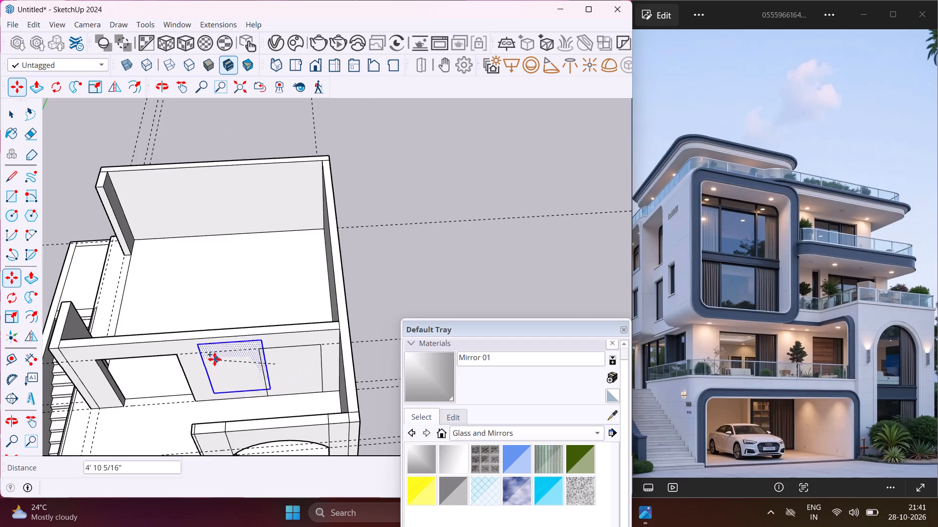
{"action": "scroll", "coordinate": [213, 359], "scroll_direction": "down", "scroll_amount": 10}
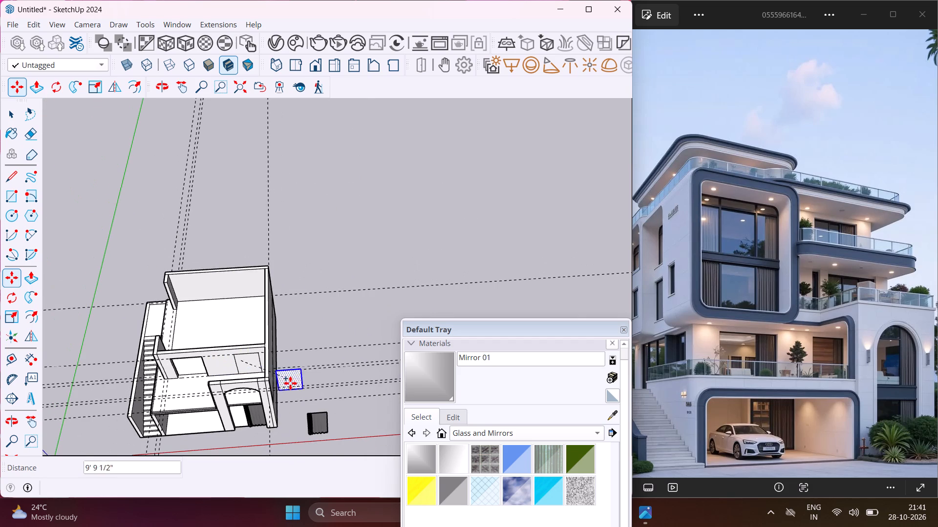
{"action": "left_click", "coordinate": [356, 411]}
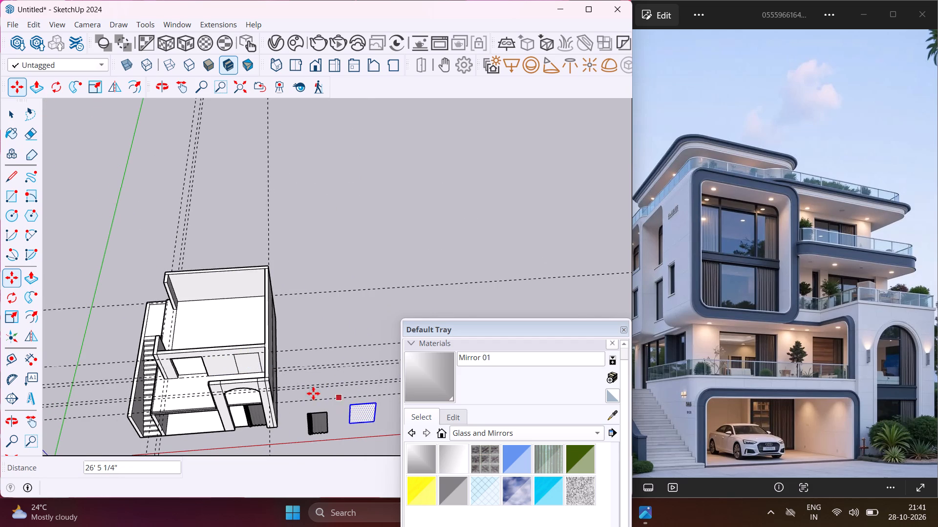
{"action": "key", "text": "Escape"}
{"action": "key", "text": "space"}
Push/Pull the wall's rectangle 9" through the full wall thickness to cut the second opening.
{"action": "scroll", "coordinate": [244, 362], "scroll_direction": "up", "scroll_amount": 9}
{"action": "left_click", "coordinate": [244, 362]}
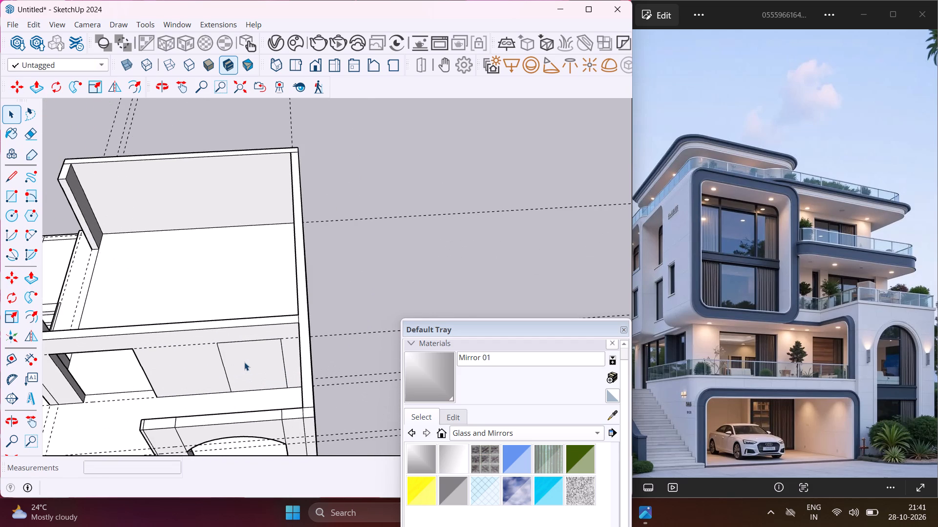
{"action": "key", "text": "p"}
{"action": "left_click", "coordinate": [244, 362]}
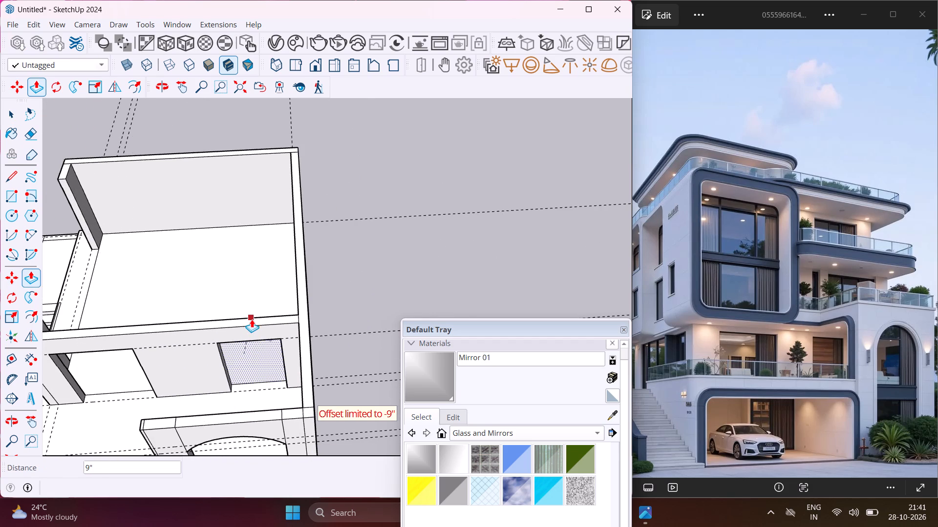
{"action": "left_click", "coordinate": [252, 319]}
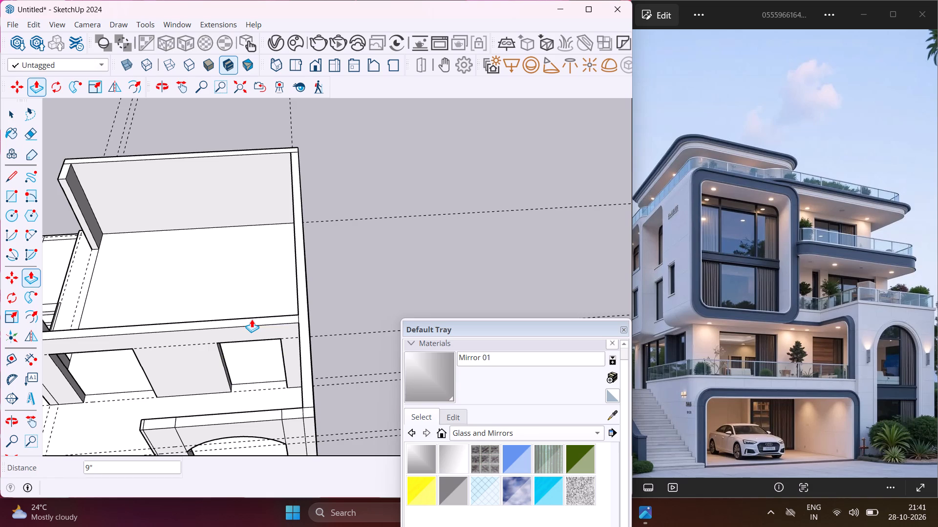
{"action": "key", "text": "Escape"}
{"action": "key", "text": "space"}
Examine the new wall opening and the arched front opening from several sides against the reference photo.
{"action": "scroll", "coordinate": [188, 358], "scroll_direction": "down", "scroll_amount": 6}
{"action": "middle_click_drag", "start_coordinate": [189, 358], "coordinate": [190, 358]}
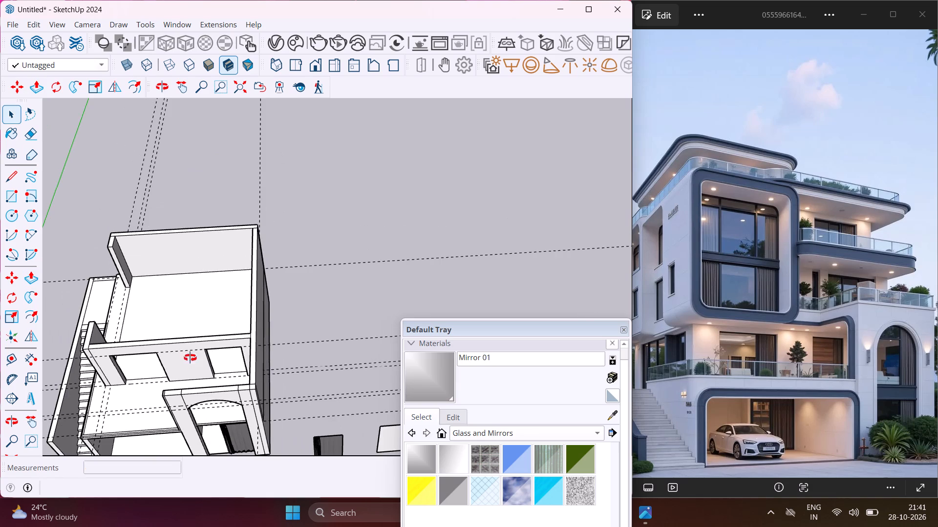
{"action": "middle_click_drag", "start_coordinate": [190, 358], "coordinate": [321, 246]}
{"action": "scroll", "coordinate": [286, 240], "scroll_direction": "down", "scroll_amount": 3}
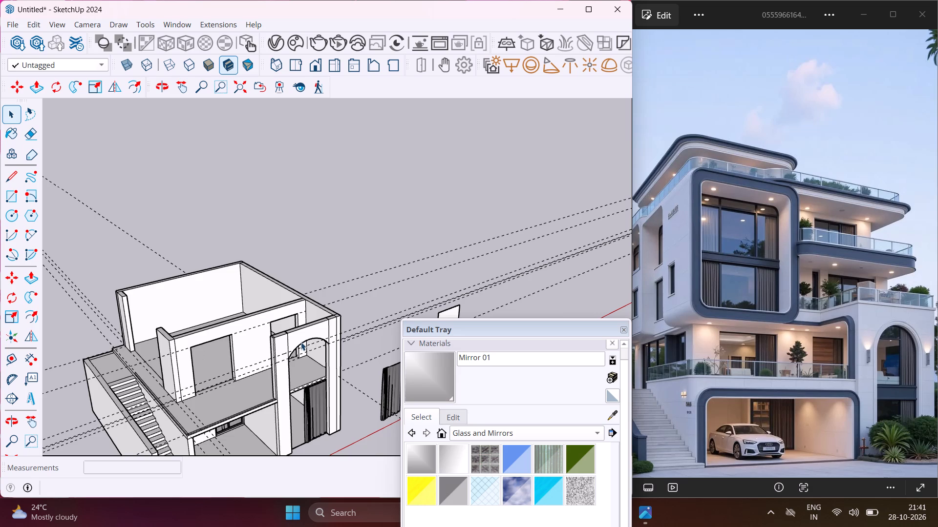
{"action": "scroll", "coordinate": [314, 350], "scroll_direction": "up", "scroll_amount": 2}
{"action": "middle_click_drag", "start_coordinate": [316, 351], "coordinate": [256, 298]}
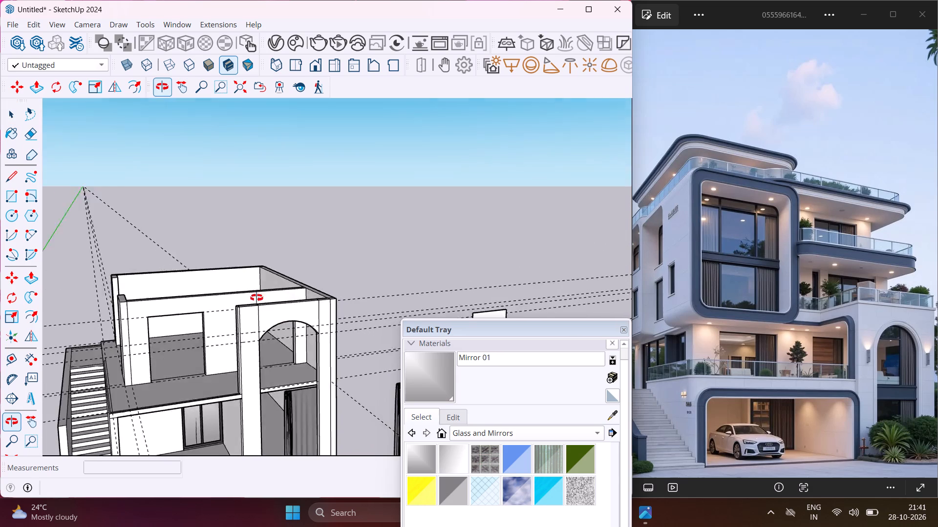
{"action": "middle_click_drag", "start_coordinate": [256, 298], "coordinate": [229, 229]}
{"action": "scroll", "coordinate": [229, 229], "scroll_direction": "up", "scroll_amount": 1}
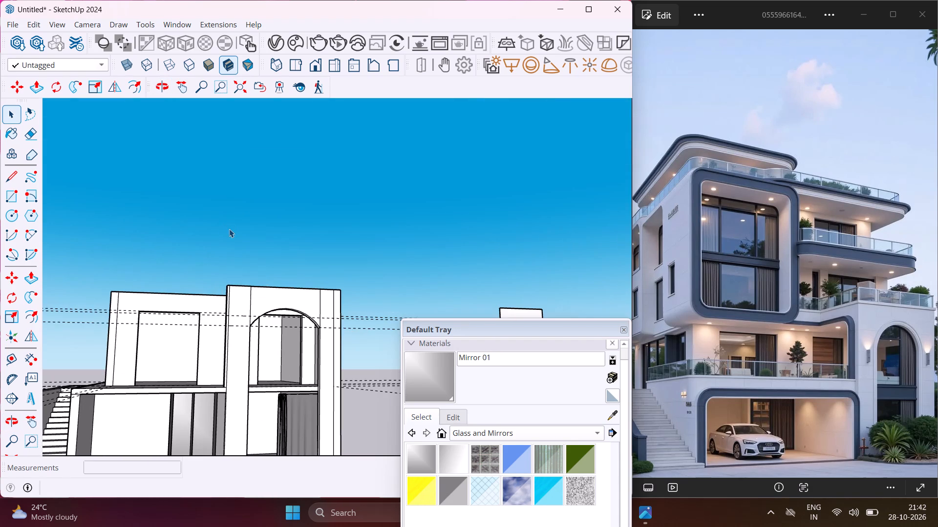
{"action": "scroll", "coordinate": [237, 239], "scroll_direction": "down", "scroll_amount": 3}
{"action": "middle_click_drag", "start_coordinate": [265, 375], "coordinate": [109, 418]}
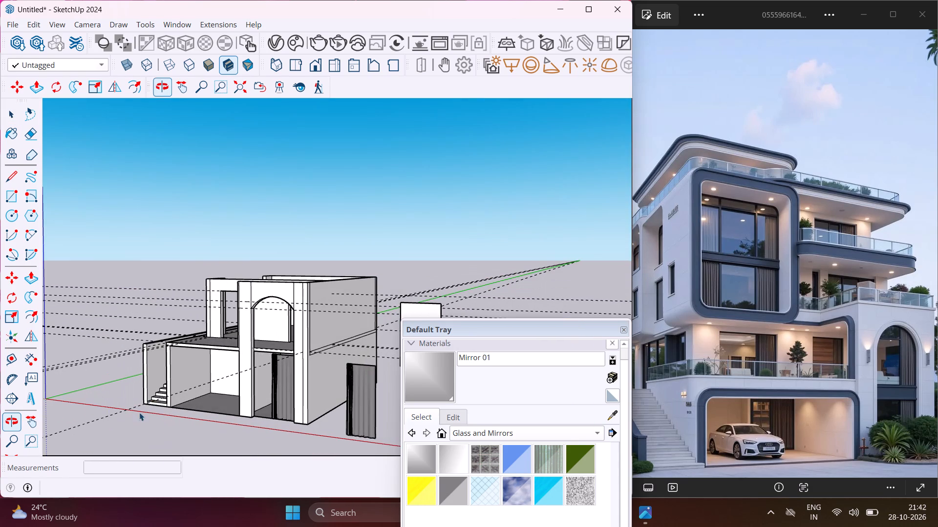
Push/Pull the arched front opening's stair-side jamb about 9 1/16" into the opening.
{"action": "scroll", "coordinate": [242, 394], "scroll_direction": "up", "scroll_amount": 11}
{"action": "middle_click_drag", "start_coordinate": [258, 383], "coordinate": [196, 386]}
{"action": "scroll", "coordinate": [207, 388], "scroll_direction": "up", "scroll_amount": 4}
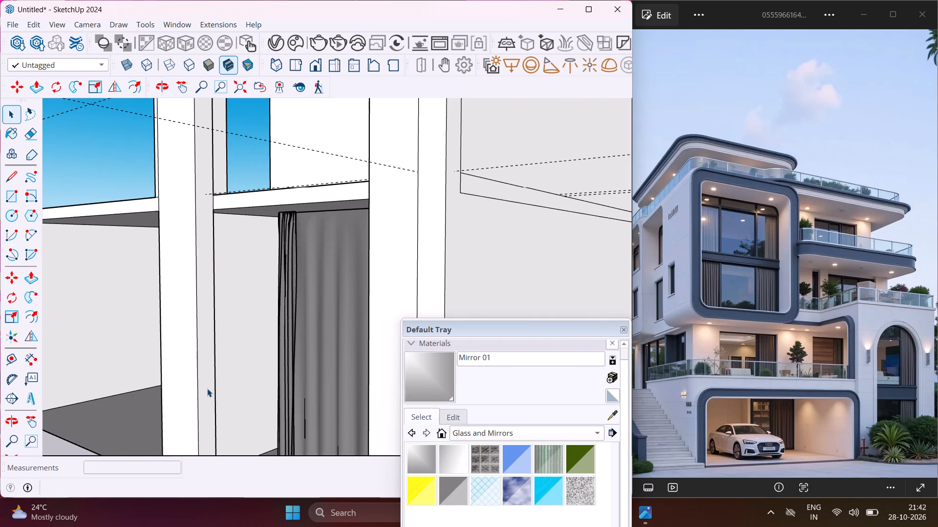
{"action": "left_click", "coordinate": [207, 388]}
{"action": "key", "text": "p"}
{"action": "left_click", "coordinate": [207, 388]}
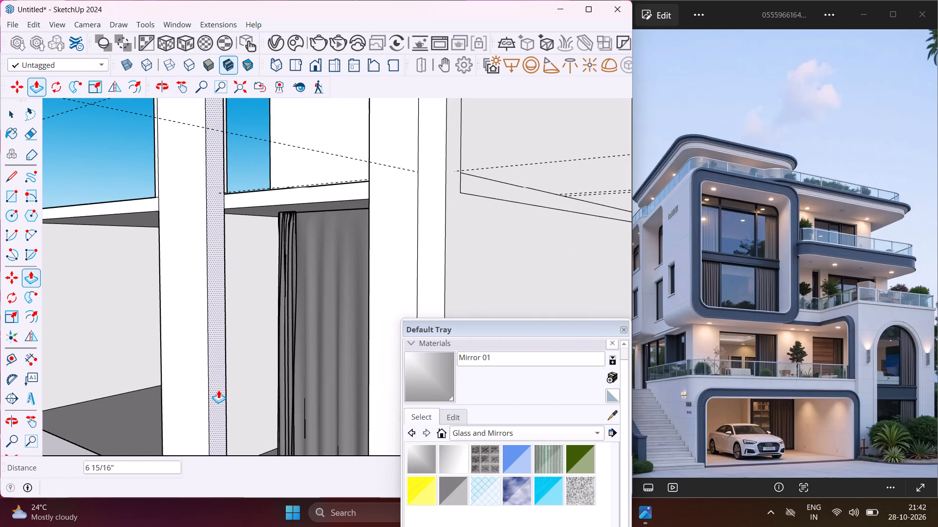
{"action": "left_click", "coordinate": [222, 390]}
Raise the small top face of the widened stair-side jamb about 4' 1/8", up to the arched wall's top edge.
{"action": "scroll", "coordinate": [166, 353], "scroll_direction": "down", "scroll_amount": 6}
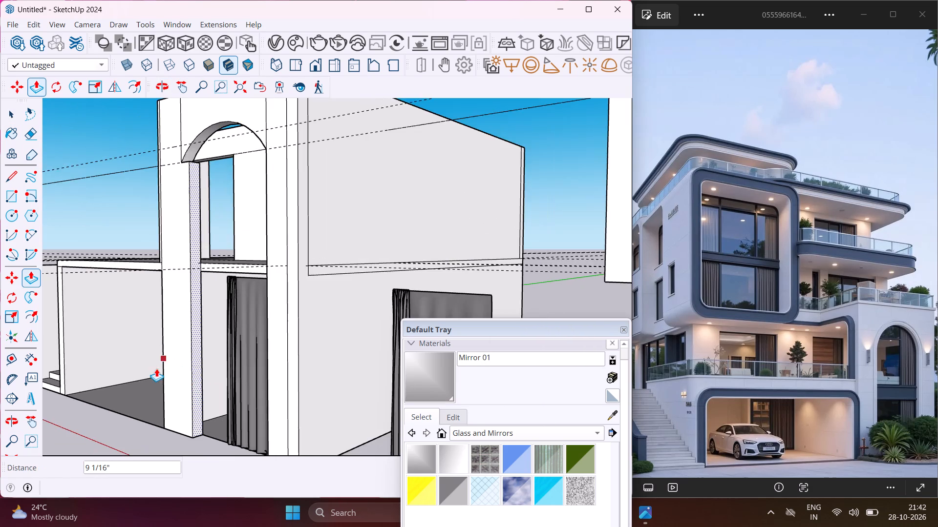
{"action": "middle_click_drag", "start_coordinate": [156, 368], "coordinate": [270, 378]}
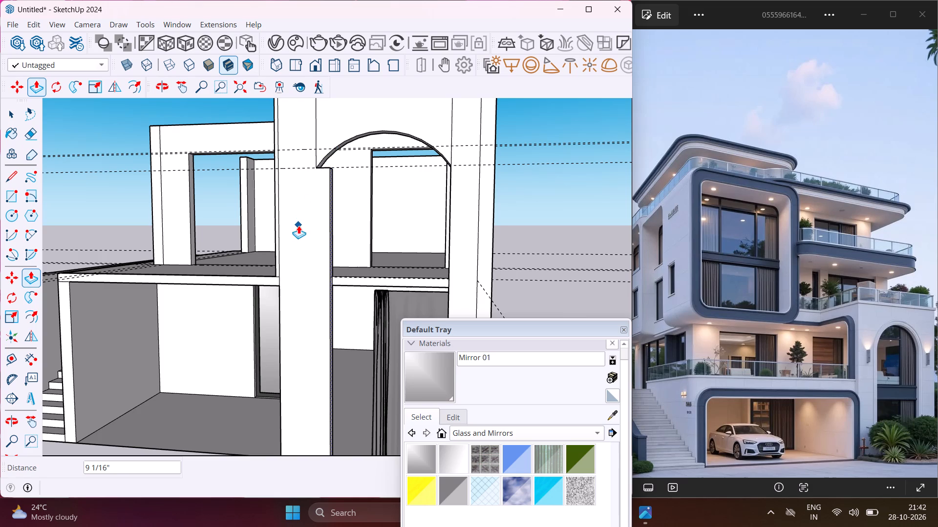
{"action": "scroll", "coordinate": [298, 225], "scroll_direction": "down", "scroll_amount": 4}
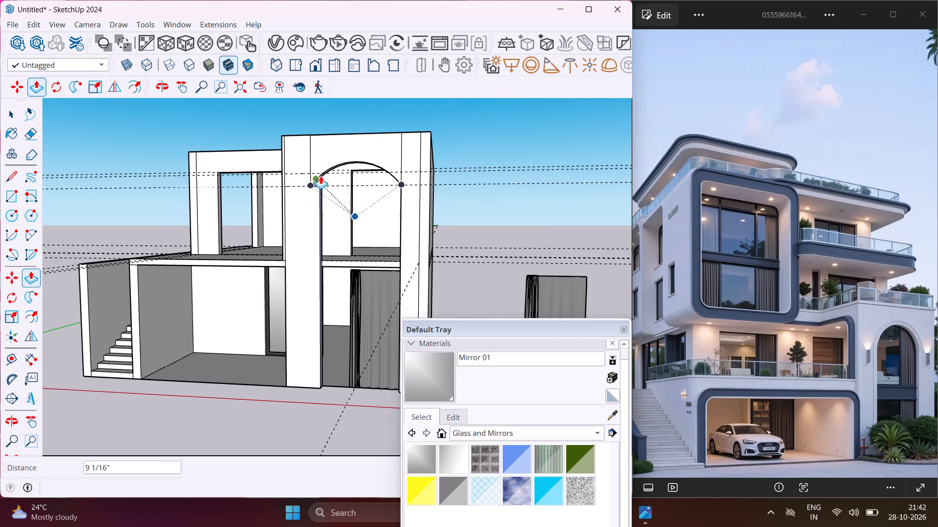
{"action": "key", "text": "Escape"}
{"action": "middle_click_drag", "start_coordinate": [320, 179], "coordinate": [335, 239]}
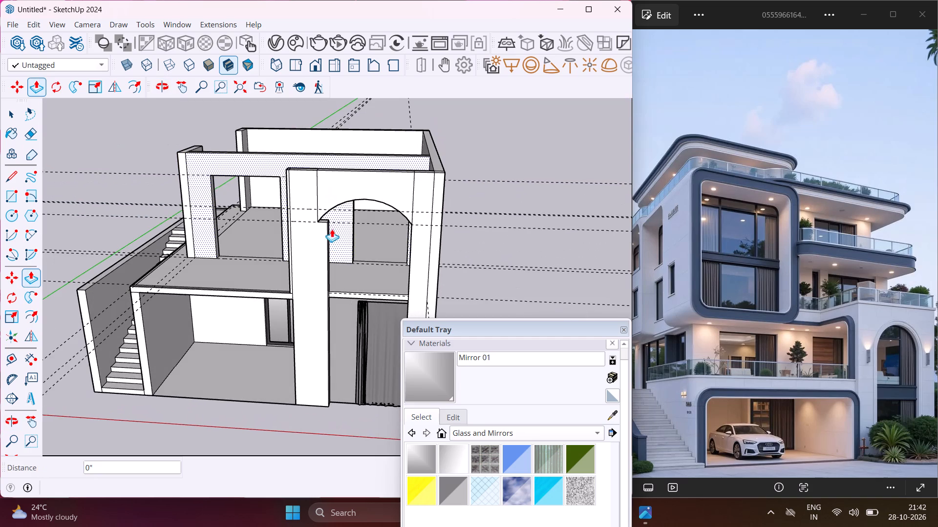
{"action": "scroll", "coordinate": [325, 217], "scroll_direction": "up", "scroll_amount": 20}
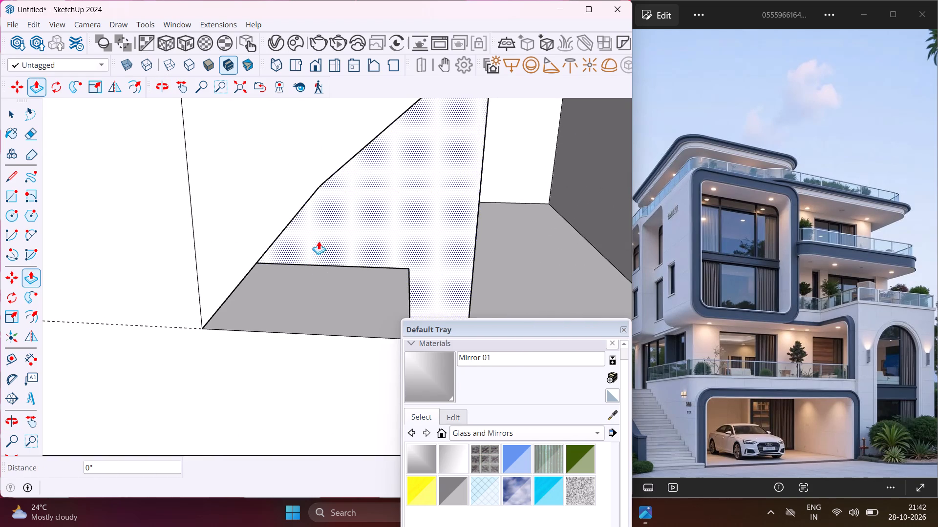
{"action": "left_click", "coordinate": [317, 289]}
{"action": "scroll", "coordinate": [300, 254], "scroll_direction": "down", "scroll_amount": 11}
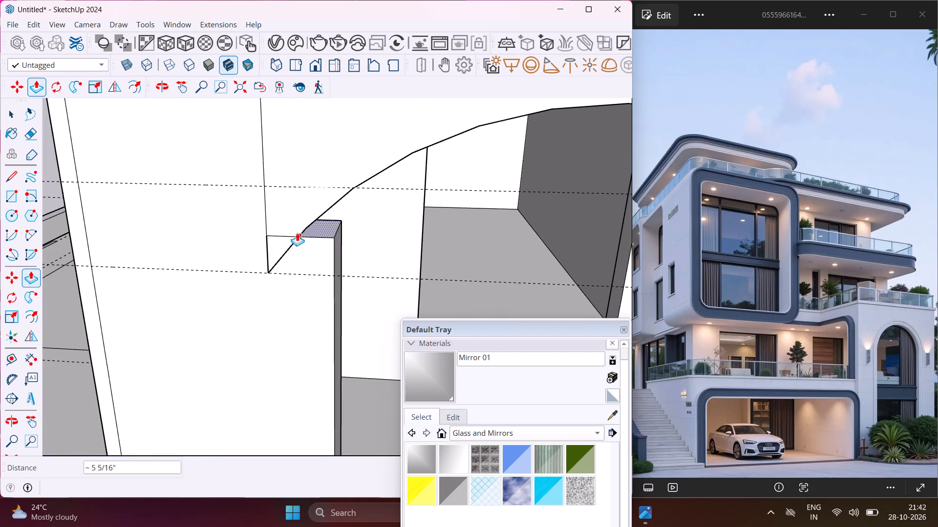
{"action": "scroll", "coordinate": [278, 185], "scroll_direction": "down", "scroll_amount": 6}
{"action": "middle_click_drag", "start_coordinate": [278, 185], "coordinate": [335, 269]}
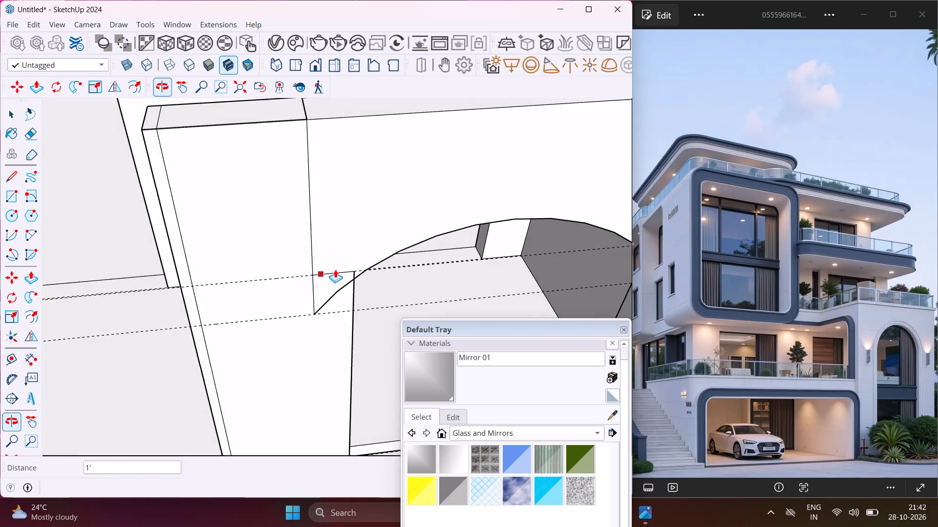
{"action": "scroll", "coordinate": [335, 269], "scroll_direction": "down", "scroll_amount": 4}
{"action": "left_click", "coordinate": [302, 170]}
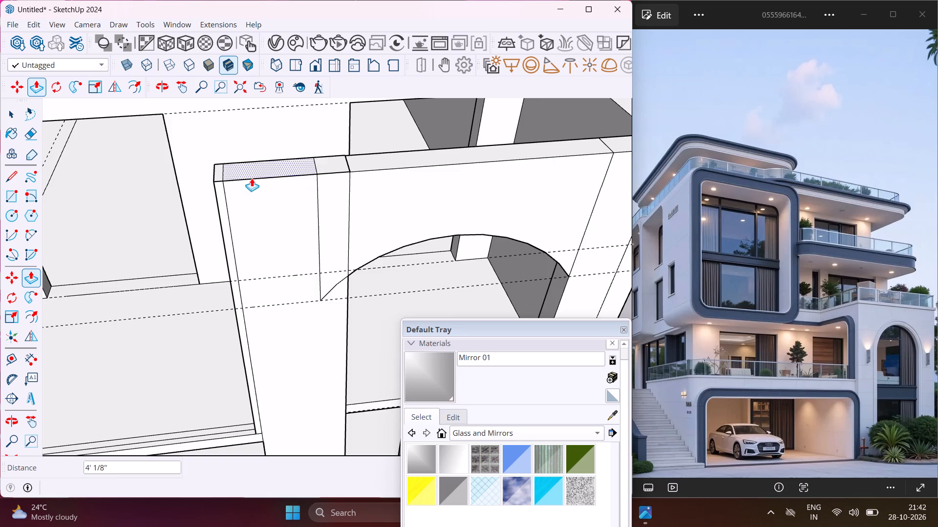
Push/Pull the arched opening's opposite jamb, beside the curtain, about 3 3/8" into the opening.
{"action": "scroll", "coordinate": [248, 183], "scroll_direction": "down", "scroll_amount": 11}
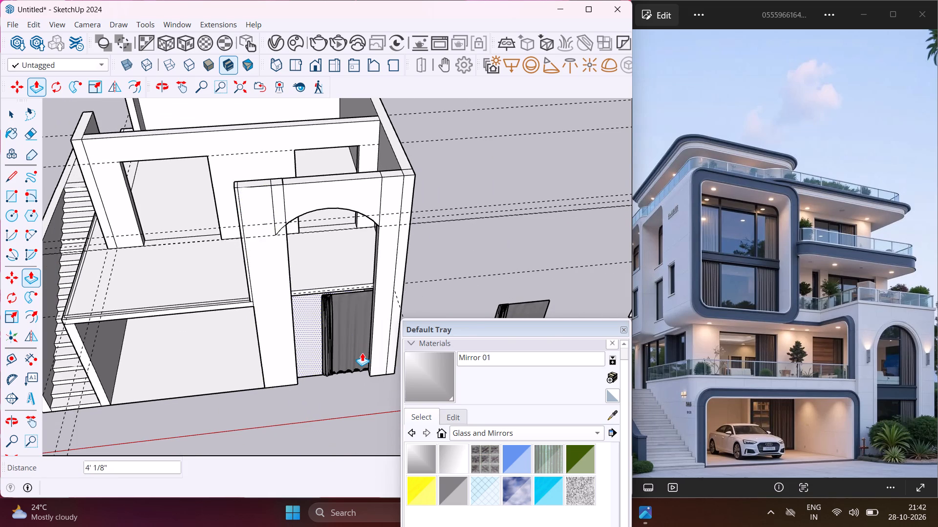
{"action": "scroll", "coordinate": [362, 353], "scroll_direction": "up", "scroll_amount": 11}
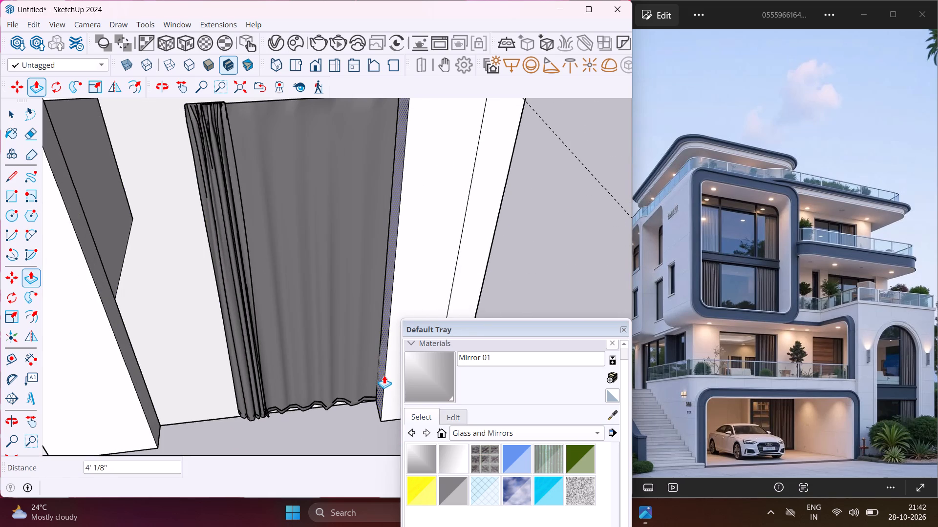
{"action": "left_click", "coordinate": [384, 375]}
{"action": "left_click", "coordinate": [374, 375]}
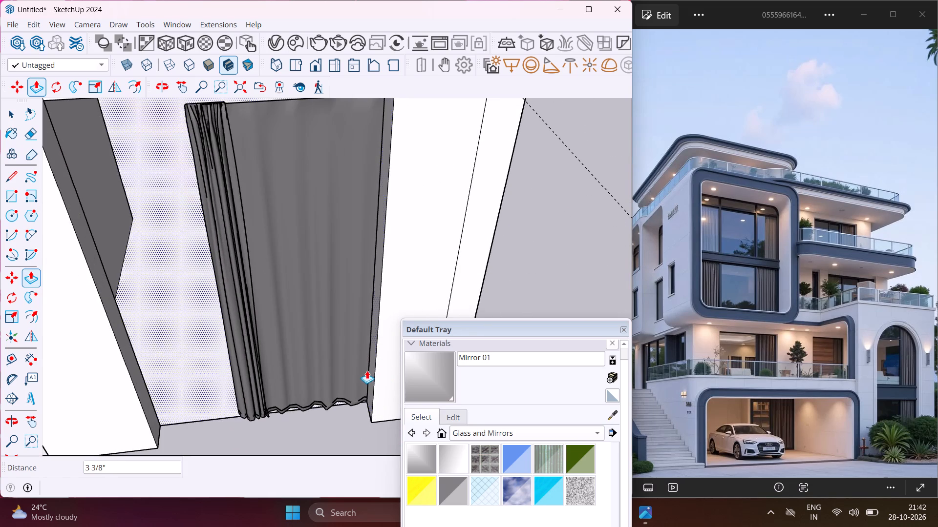
Push/Pull the small top face of the widened curtain-side jamb up 4', to the arched wall's top edge.
{"action": "scroll", "coordinate": [366, 370], "scroll_direction": "down", "scroll_amount": 10}
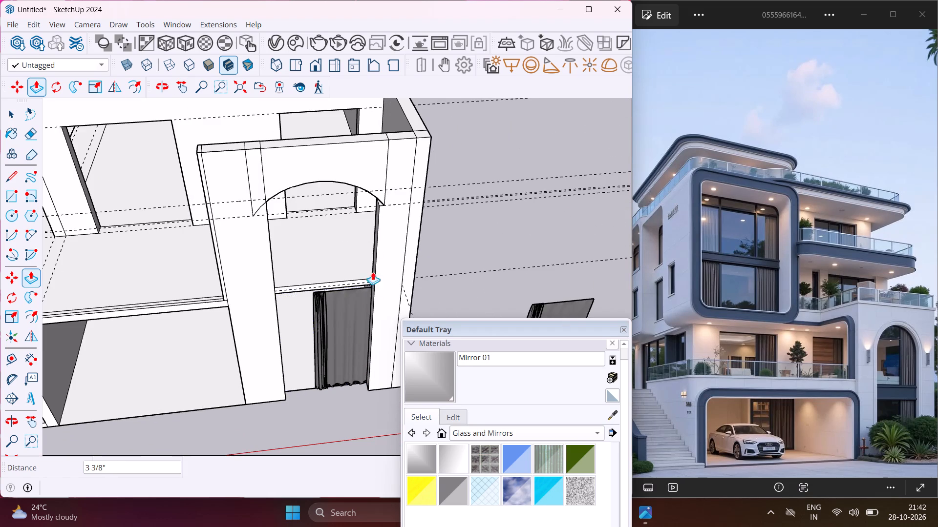
{"action": "scroll", "coordinate": [382, 188], "scroll_direction": "up", "scroll_amount": 19}
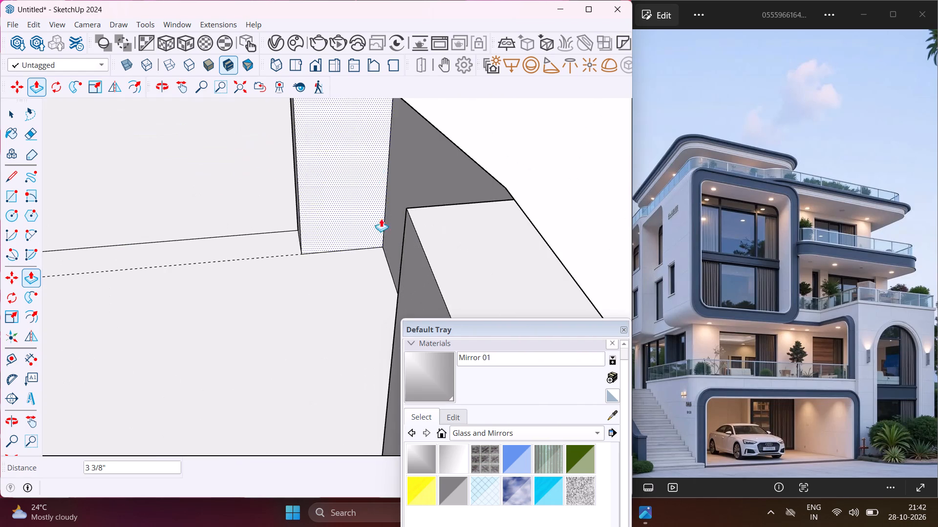
{"action": "scroll", "coordinate": [421, 245], "scroll_direction": "down", "scroll_amount": 5}
{"action": "left_click", "coordinate": [451, 257]}
{"action": "scroll", "coordinate": [433, 213], "scroll_direction": "down", "scroll_amount": 2}
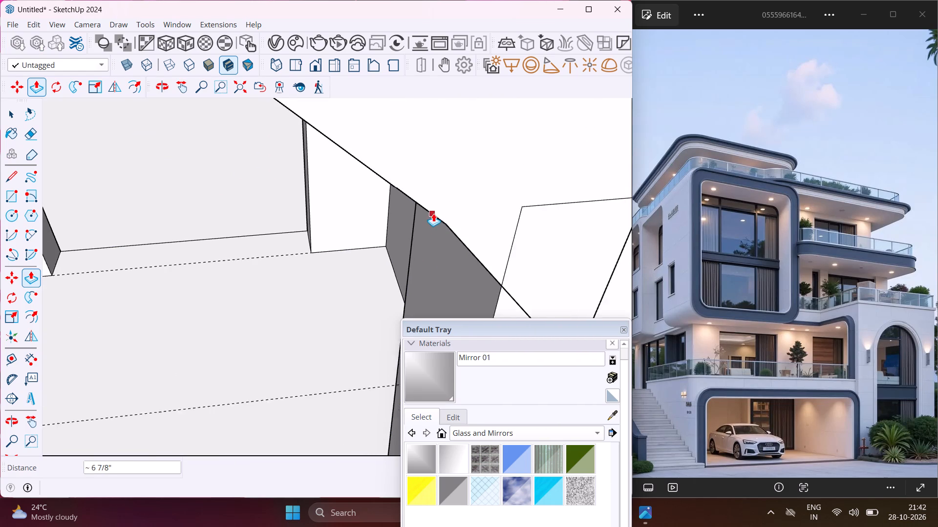
{"action": "scroll", "coordinate": [433, 213], "scroll_direction": "down", "scroll_amount": 19}
{"action": "scroll", "coordinate": [434, 197], "scroll_direction": "down", "scroll_amount": 6}
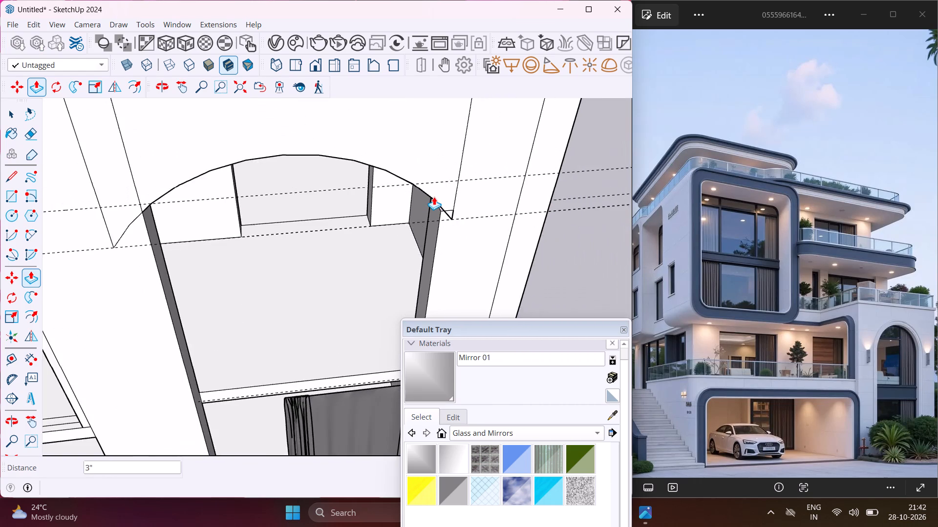
{"action": "scroll", "coordinate": [434, 197], "scroll_direction": "down", "scroll_amount": 10}
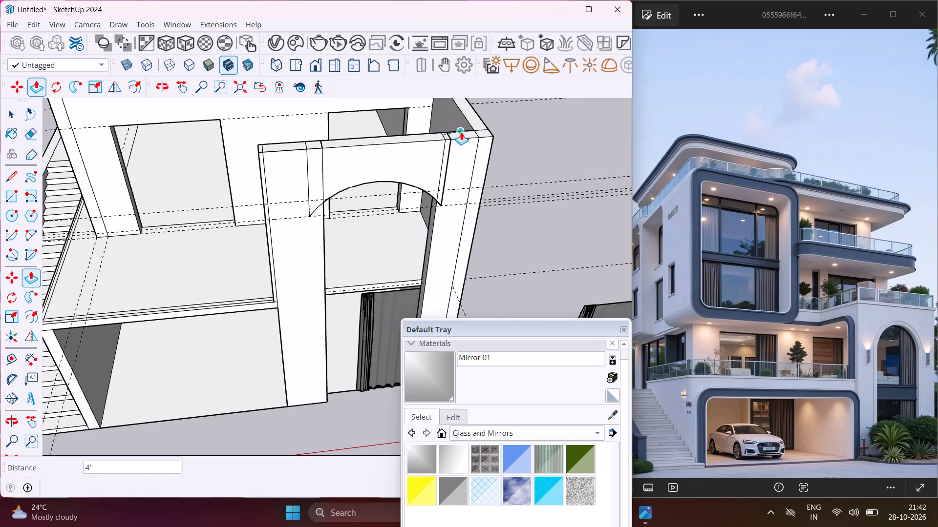
{"action": "left_click", "coordinate": [464, 133]}
Draw a 3 3/8" by 9" rectangle over the gap in the arched wall's top, above the curtain-side jamb.
{"action": "scroll", "coordinate": [462, 137], "scroll_direction": "up", "scroll_amount": 4}
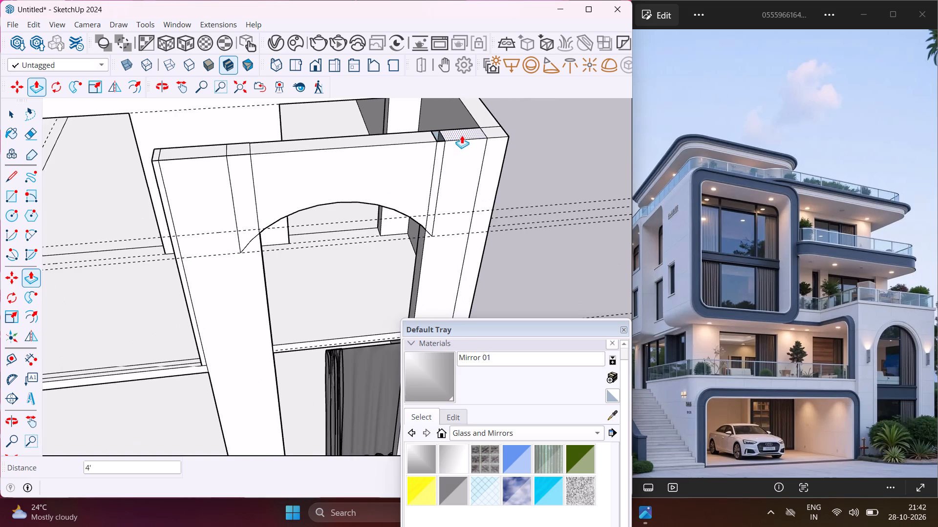
{"action": "middle_click_drag", "start_coordinate": [462, 135], "coordinate": [433, 277]}
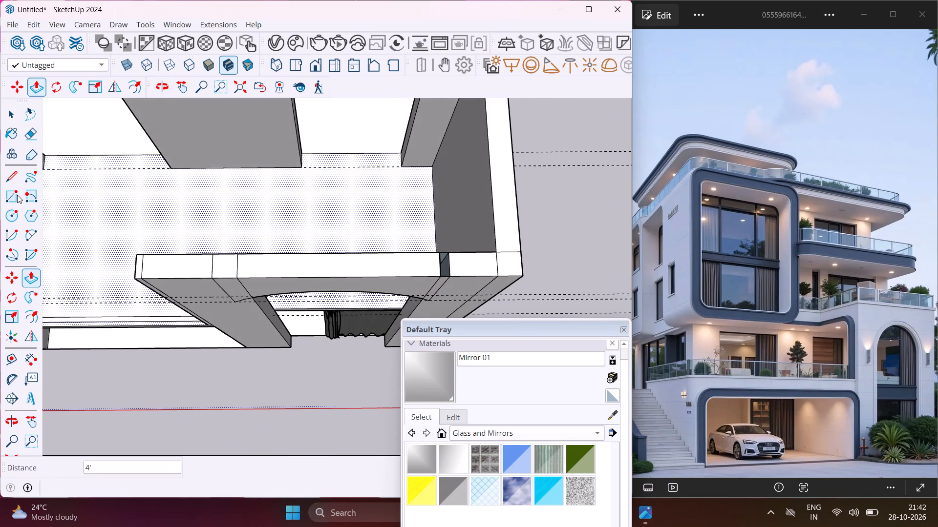
{"action": "left_click", "coordinate": [5, 192]}
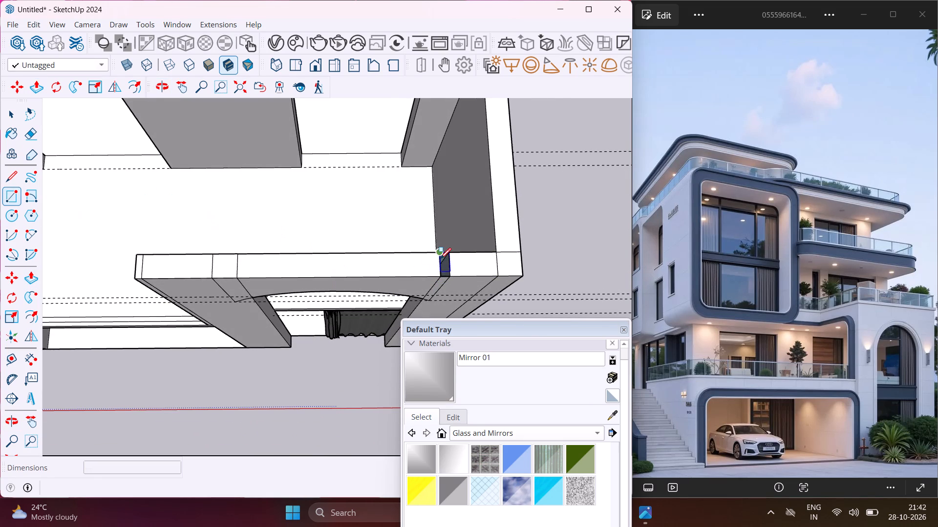
{"action": "left_click", "coordinate": [439, 255]}
{"action": "left_click", "coordinate": [448, 276]}
{"action": "key", "text": "Escape"}
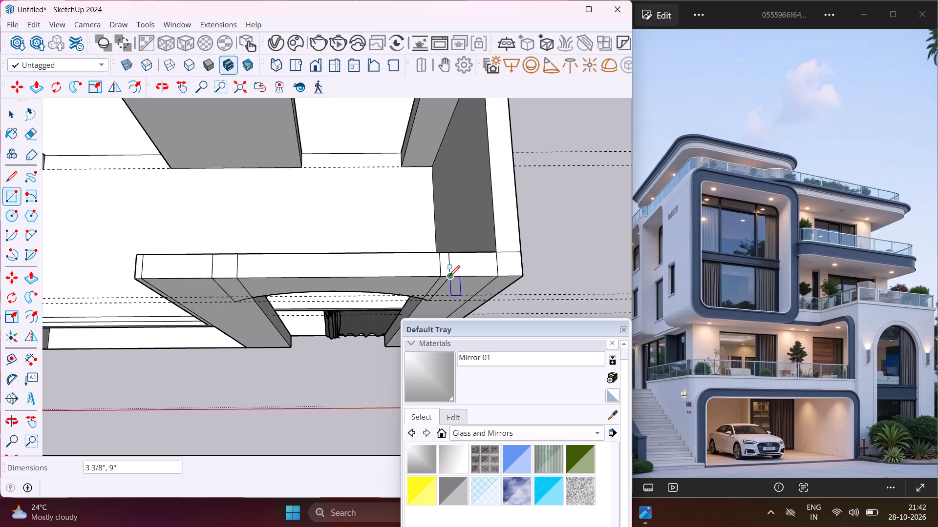
{"action": "key", "text": "space"}
Examine the narrowed arched opening from top to base, including how its jamb sits beside the curtain.
{"action": "middle_click_drag", "start_coordinate": [421, 285], "coordinate": [476, 96]}
{"action": "scroll", "coordinate": [473, 96], "scroll_direction": "up", "scroll_amount": 1}
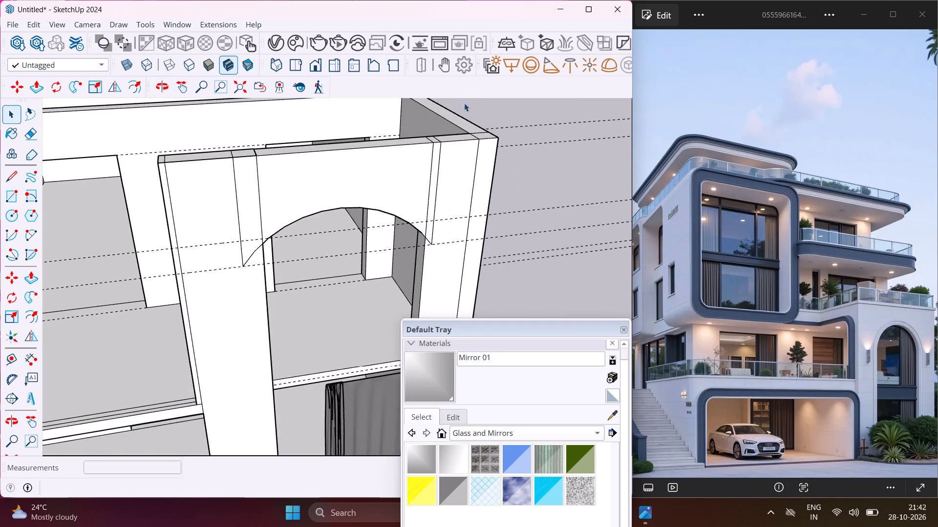
{"action": "scroll", "coordinate": [409, 143], "scroll_direction": "down", "scroll_amount": 6}
{"action": "scroll", "coordinate": [415, 225], "scroll_direction": "up", "scroll_amount": 5}
{"action": "middle_click_drag", "start_coordinate": [417, 226], "coordinate": [445, 213]}
{"action": "scroll", "coordinate": [367, 186], "scroll_direction": "down", "scroll_amount": 3}
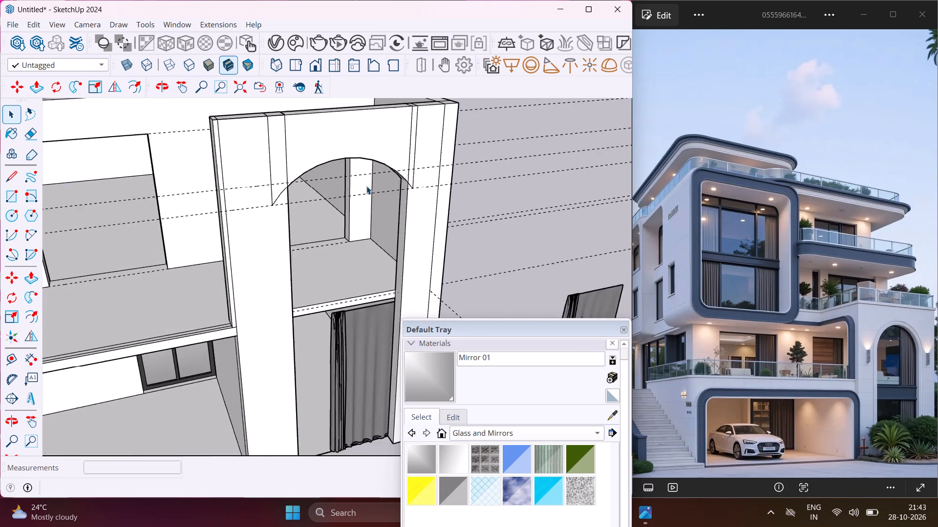
{"action": "scroll", "coordinate": [366, 186], "scroll_direction": "down", "scroll_amount": 7}
{"action": "scroll", "coordinate": [371, 290], "scroll_direction": "up", "scroll_amount": 5}
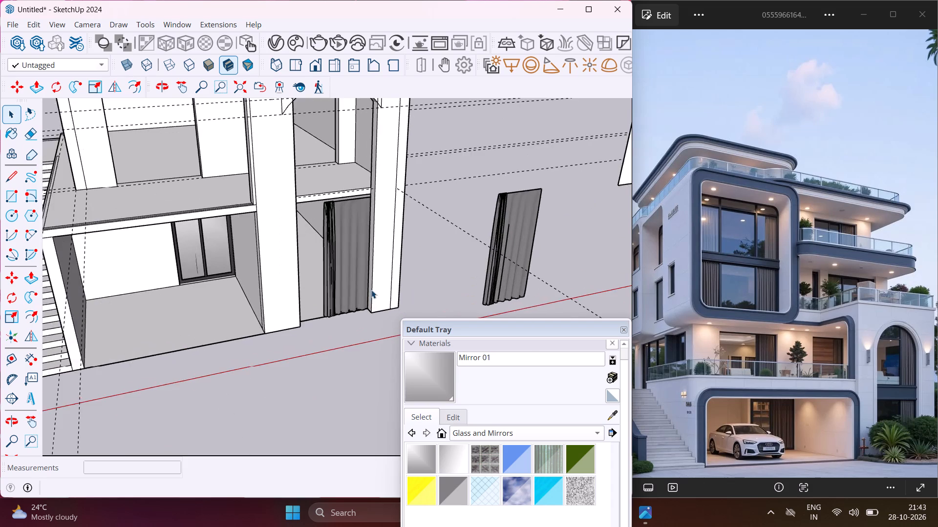
{"action": "scroll", "coordinate": [371, 290], "scroll_direction": "up", "scroll_amount": 3}
{"action": "middle_click_drag", "start_coordinate": [371, 290], "coordinate": [431, 294]}
{"action": "scroll", "coordinate": [382, 298], "scroll_direction": "up", "scroll_amount": 1}
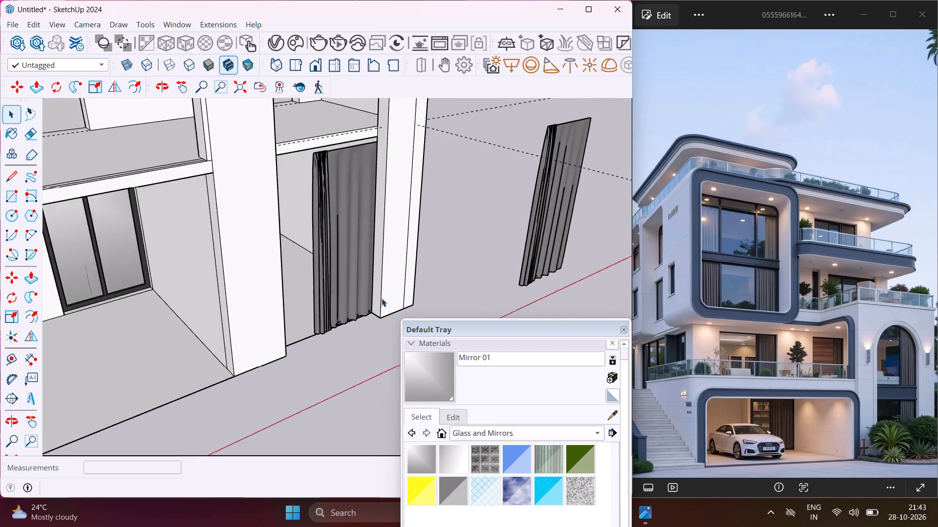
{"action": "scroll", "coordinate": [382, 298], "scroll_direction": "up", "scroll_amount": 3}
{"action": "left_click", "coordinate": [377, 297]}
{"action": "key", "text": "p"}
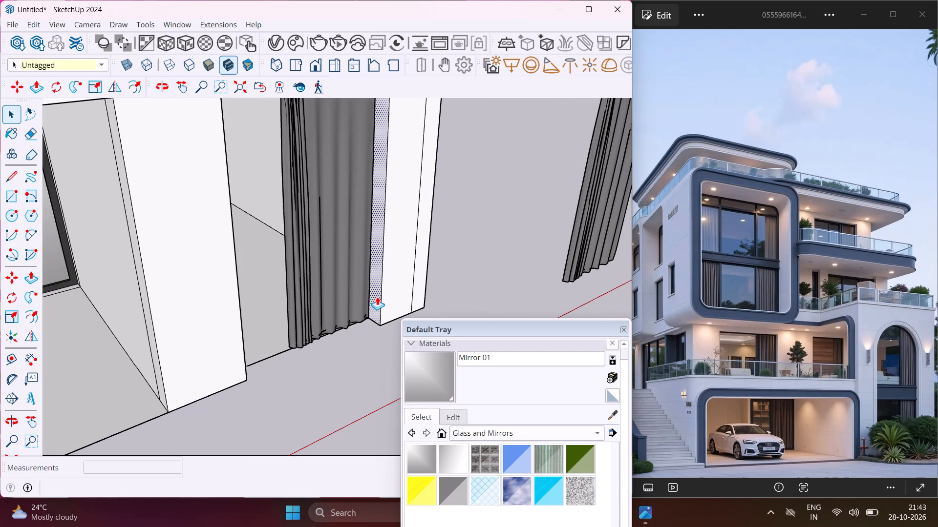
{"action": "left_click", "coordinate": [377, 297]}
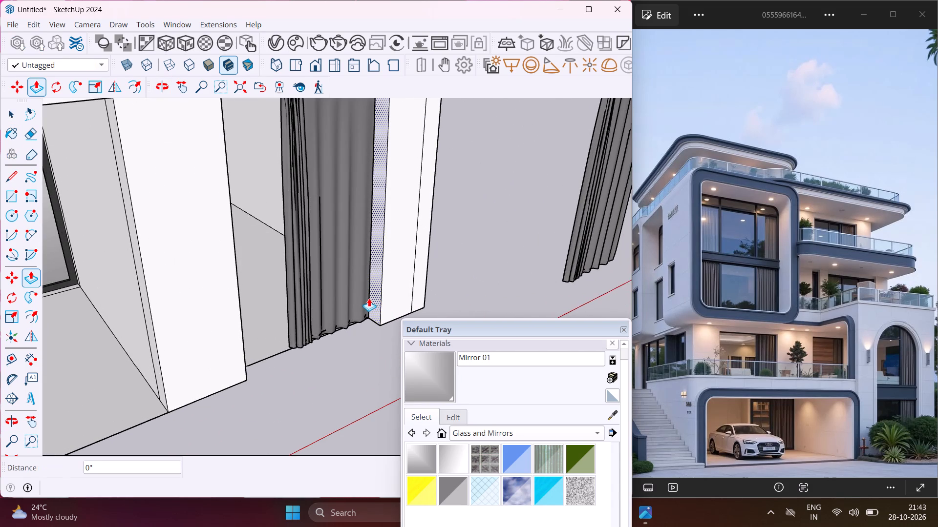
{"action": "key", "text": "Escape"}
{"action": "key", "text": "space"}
Examine the whole house model from the front and the stair side, including the upper floor's wall openings.
{"action": "scroll", "coordinate": [288, 324], "scroll_direction": "down", "scroll_amount": 7}
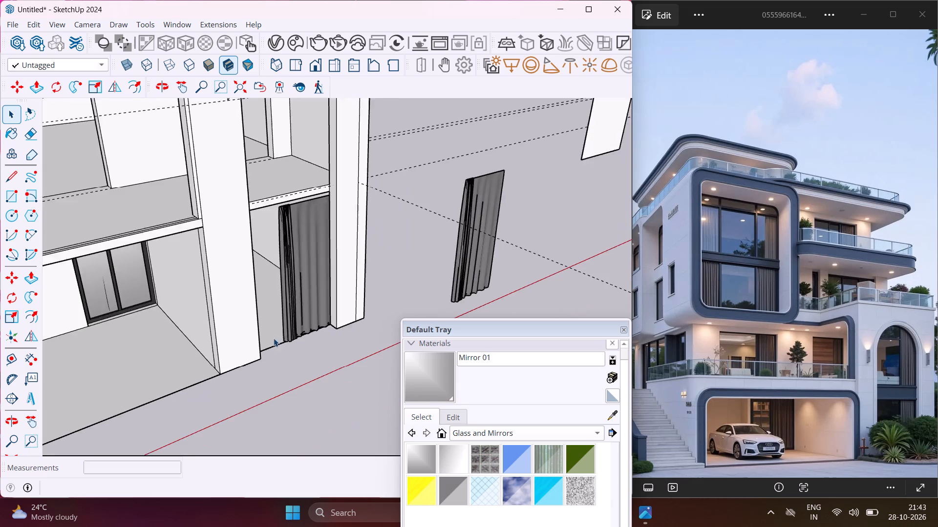
{"action": "scroll", "coordinate": [264, 356], "scroll_direction": "down", "scroll_amount": 5}
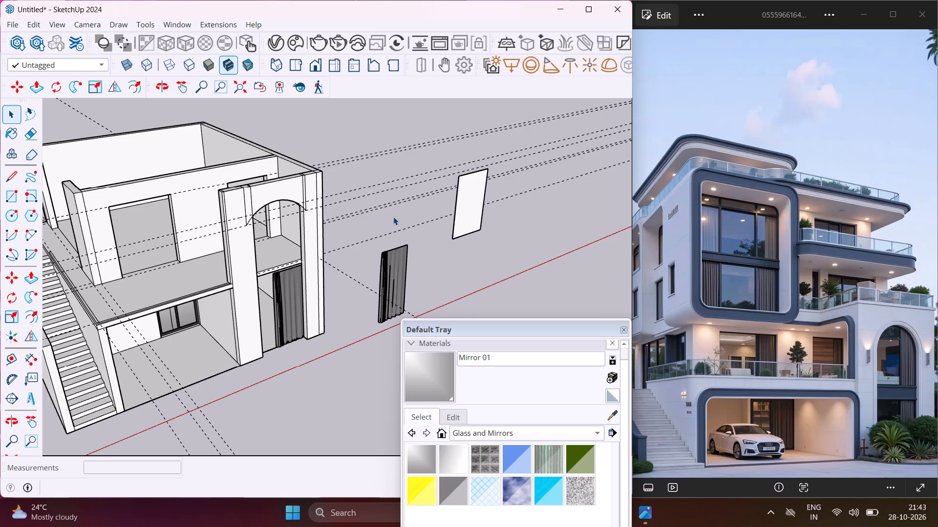
{"action": "scroll", "coordinate": [393, 217], "scroll_direction": "up", "scroll_amount": 1}
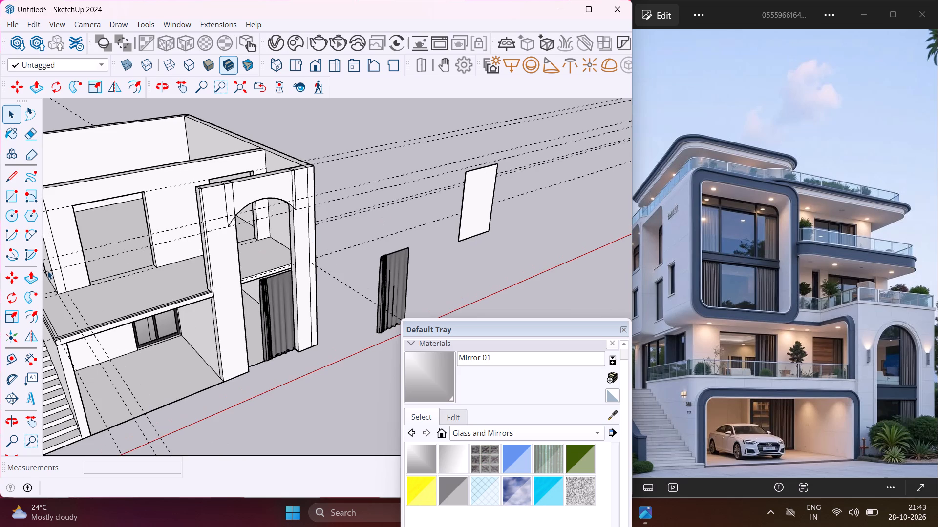
{"action": "middle_click_drag", "start_coordinate": [97, 259], "coordinate": [284, 244]}
{"action": "scroll", "coordinate": [97, 259], "scroll_direction": "up", "scroll_amount": 1}
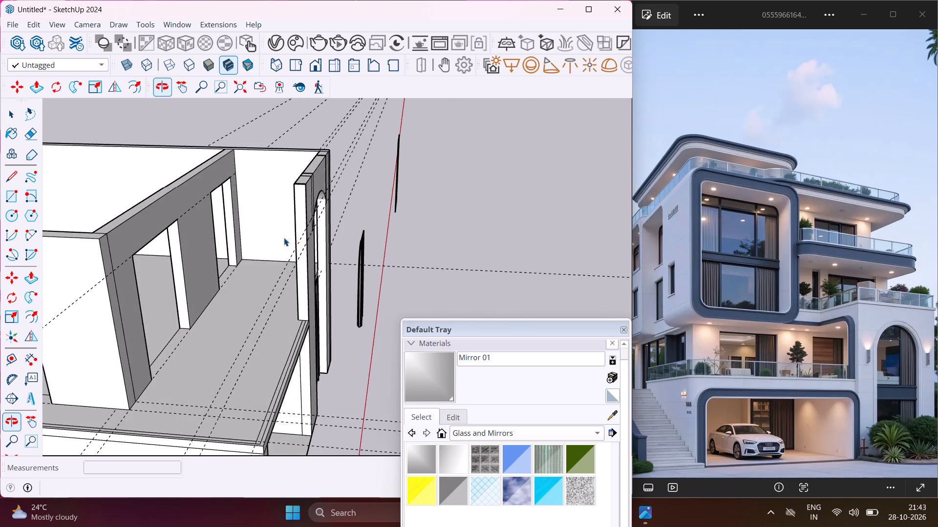
{"action": "scroll", "coordinate": [283, 224], "scroll_direction": "down", "scroll_amount": 8}
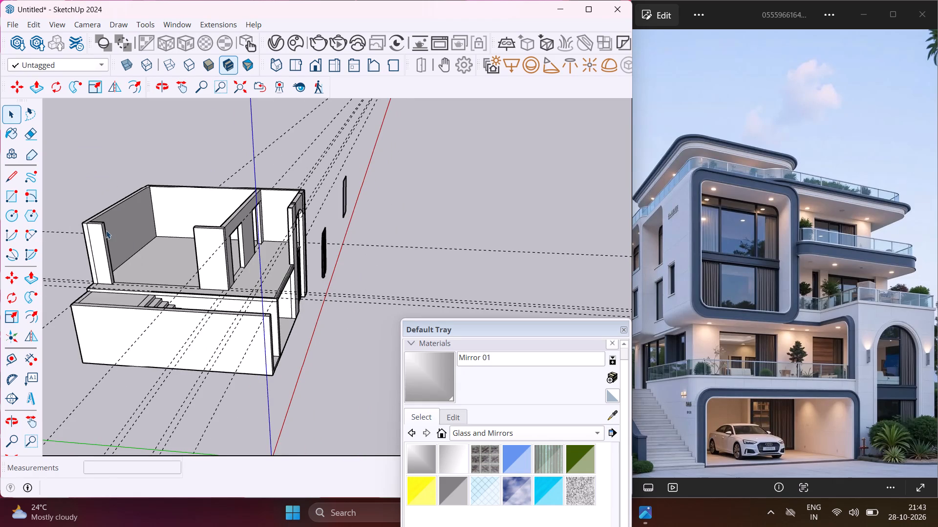
{"action": "scroll", "coordinate": [93, 221], "scroll_direction": "up", "scroll_amount": 4}
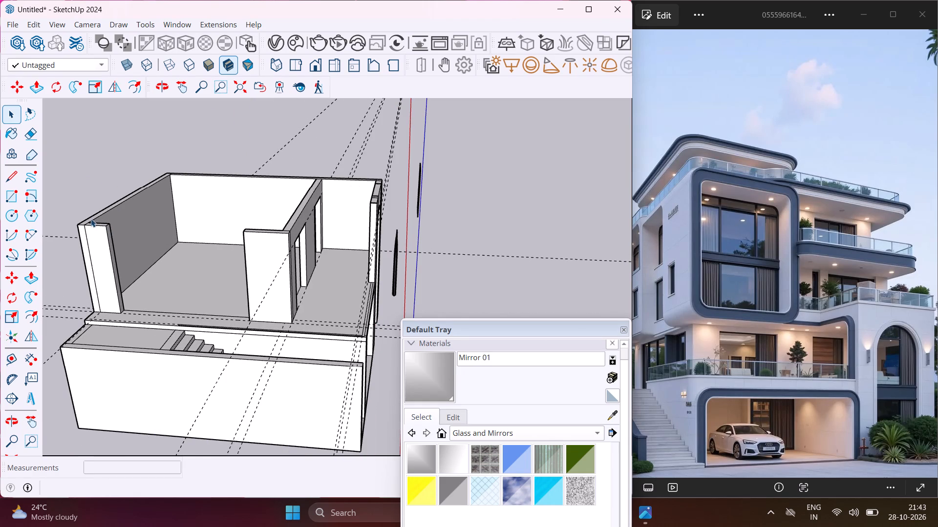
Open 3D Warehouse and search its models for "glass door".
{"action": "left_click", "coordinate": [163, 24]}
{"action": "left_click", "coordinate": [215, 117]}
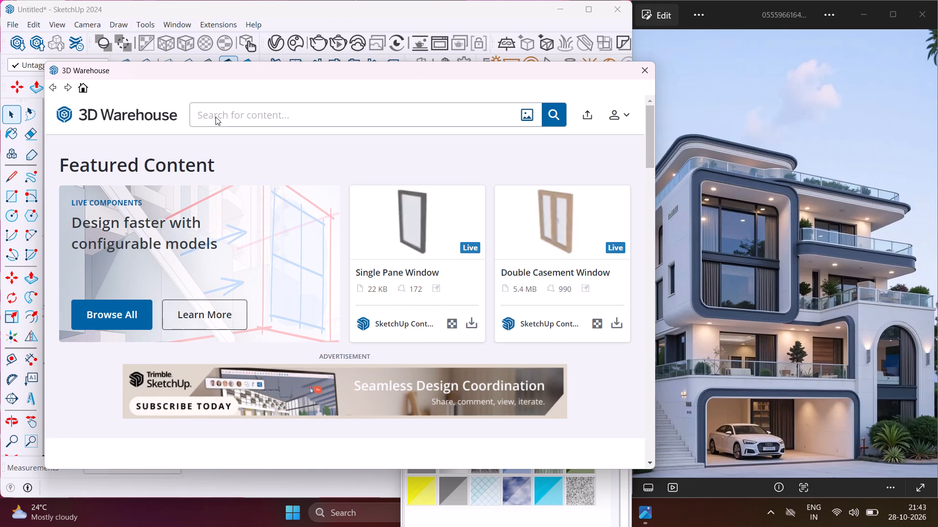
{"action": "left_click", "coordinate": [215, 117]}
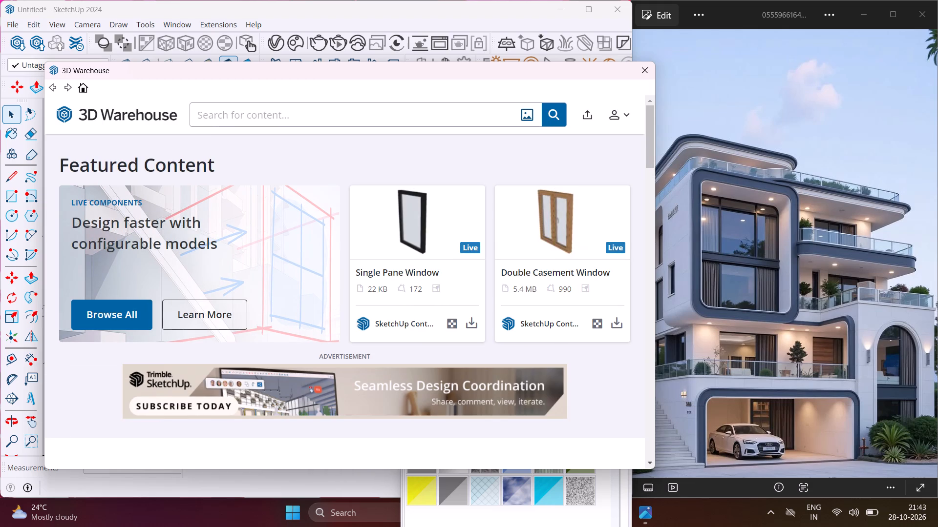
{"action": "left_click_drag", "start_coordinate": [273, 80], "coordinate": [248, 69]}
{"action": "left_click_drag", "start_coordinate": [248, 69], "coordinate": [191, 26]}
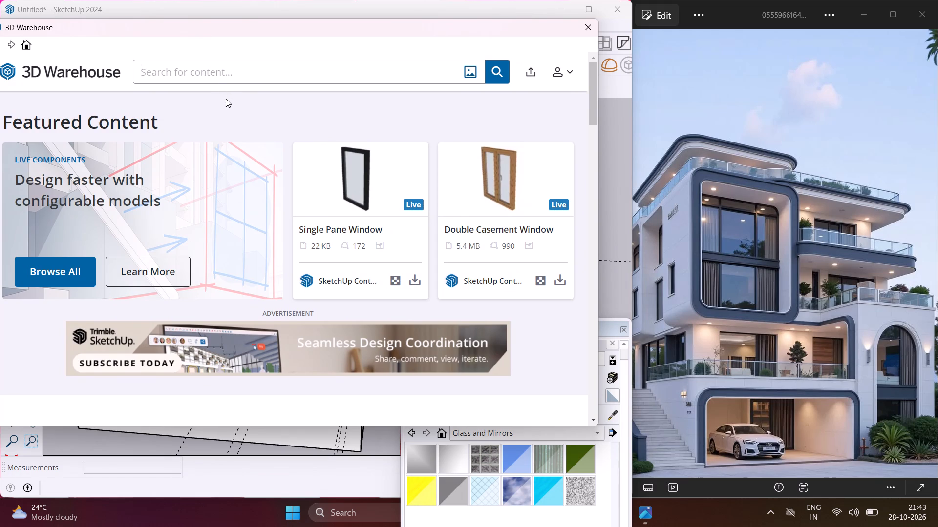
{"action": "left_click", "coordinate": [212, 75]}
{"action": "type", "text": "glass"}
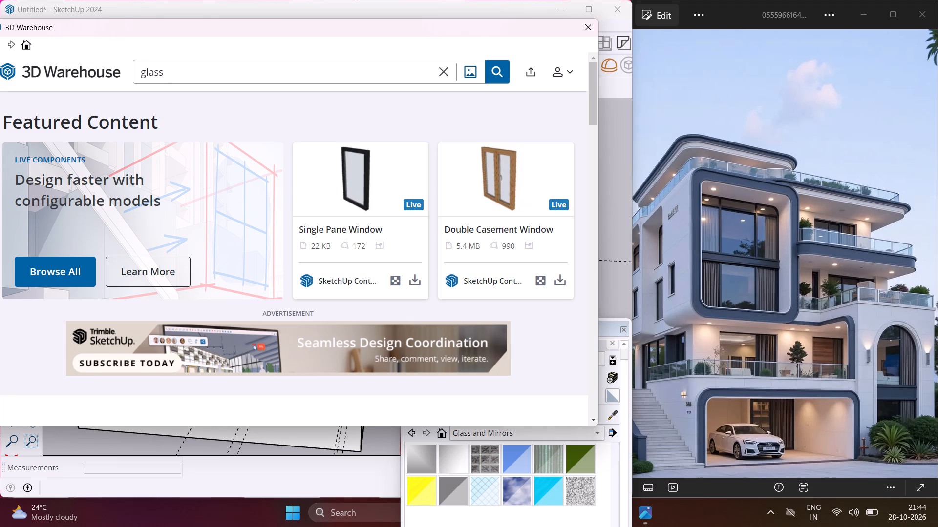
{"action": "key", "text": "space"}
{"action": "type", "text": "doo"}
{"action": "key", "text": "r"}
{"action": "key", "text": "Return"}
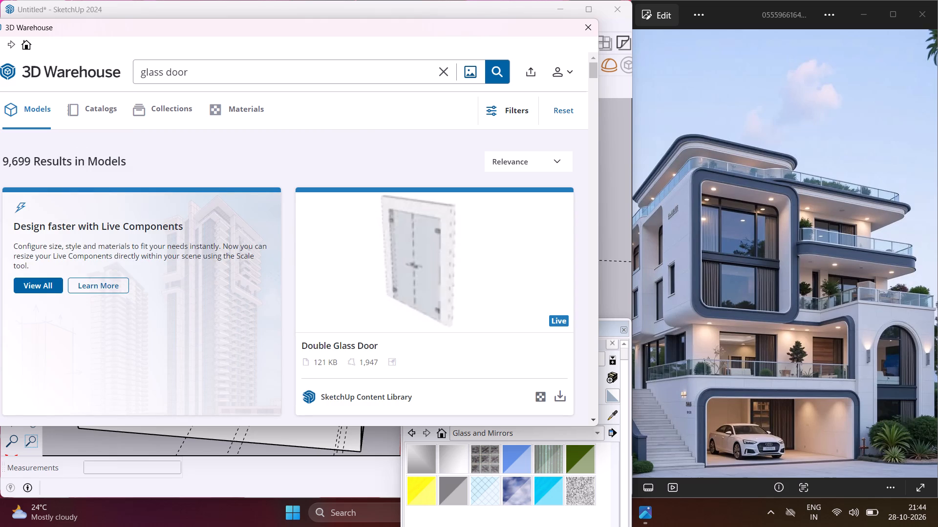
Find the 82 KB black-framed "glass door" with glazed side panels in the results and download it directly into the house model.
{"action": "scroll", "coordinate": [250, 250], "scroll_direction": "down", "scroll_amount": 6}
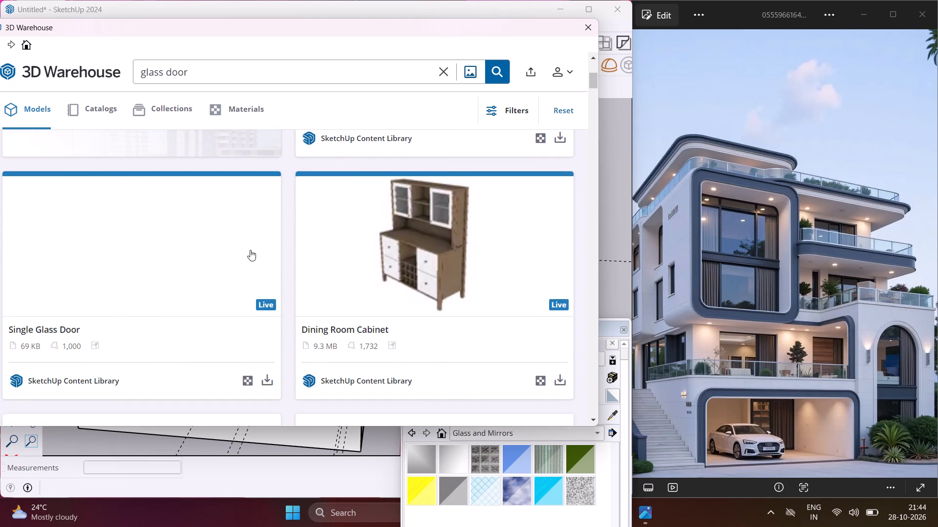
{"action": "scroll", "coordinate": [250, 250], "scroll_direction": "down", "scroll_amount": 4}
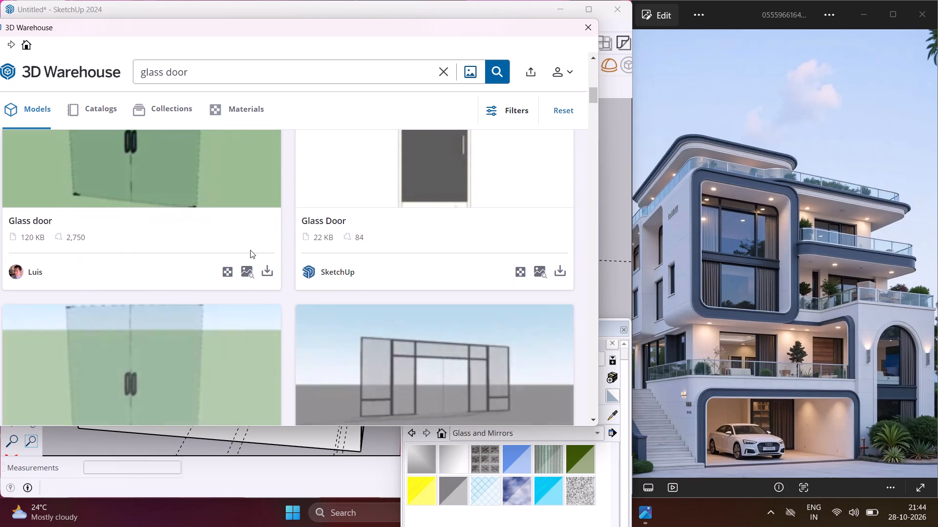
{"action": "scroll", "coordinate": [250, 250], "scroll_direction": "down", "scroll_amount": 3}
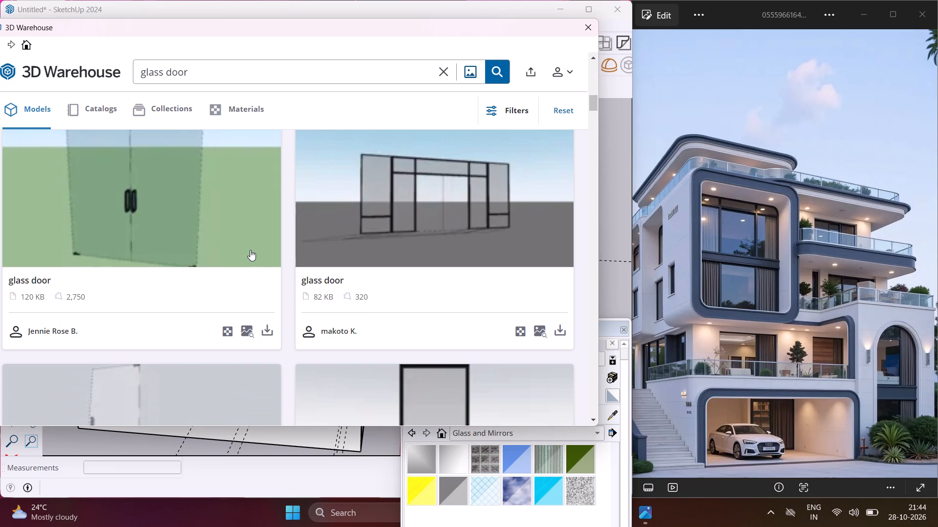
{"action": "scroll", "coordinate": [385, 263], "scroll_direction": "down", "scroll_amount": 2}
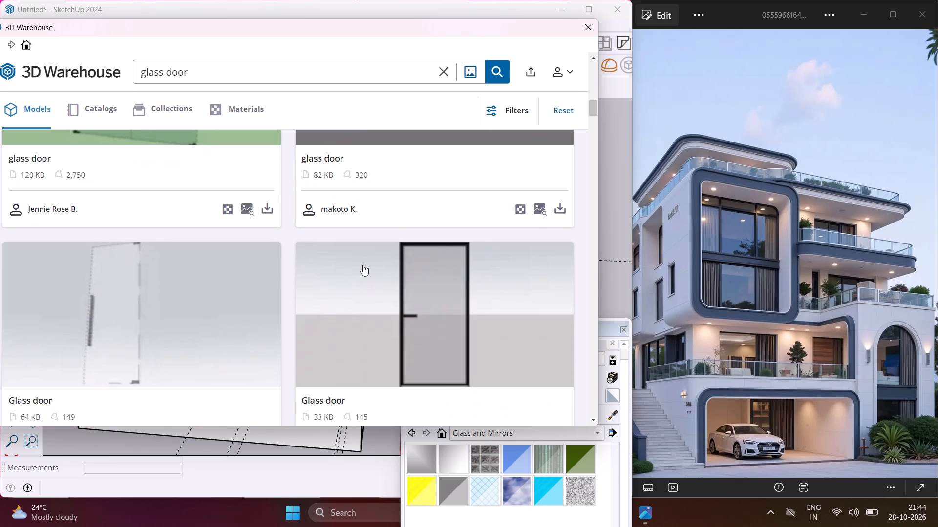
{"action": "scroll", "coordinate": [363, 265], "scroll_direction": "up", "scroll_amount": 1}
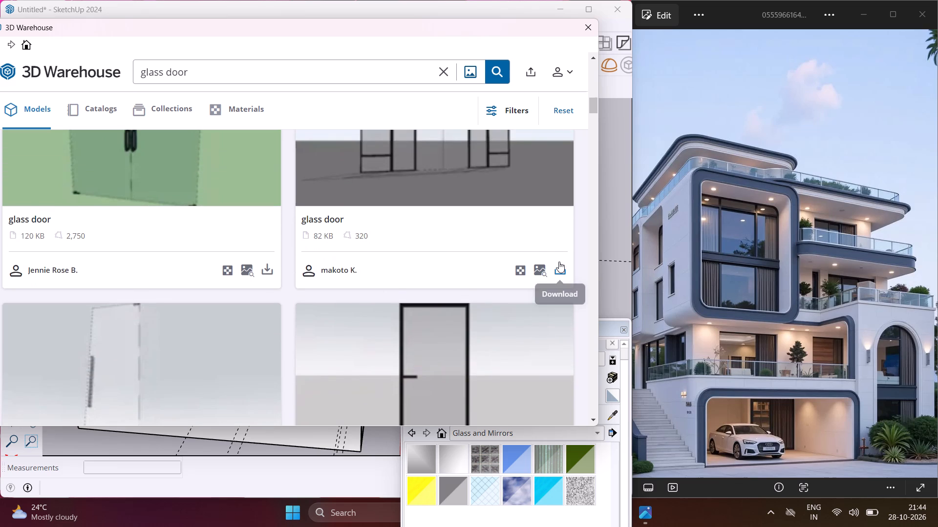
{"action": "left_click", "coordinate": [560, 263]}
{"action": "left_click", "coordinate": [243, 237]}
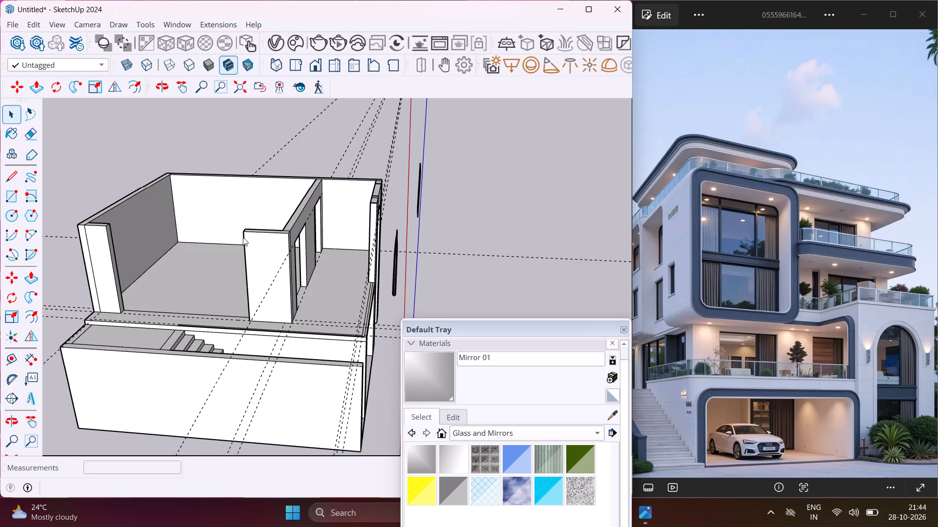
Place the downloaded glass door upright in the open space beside the house, beyond the two loose dark pieces.
{"action": "scroll", "coordinate": [269, 262], "scroll_direction": "down", "scroll_amount": 8}
{"action": "scroll", "coordinate": [402, 242], "scroll_direction": "up", "scroll_amount": 2}
{"action": "left_click", "coordinate": [402, 241]}
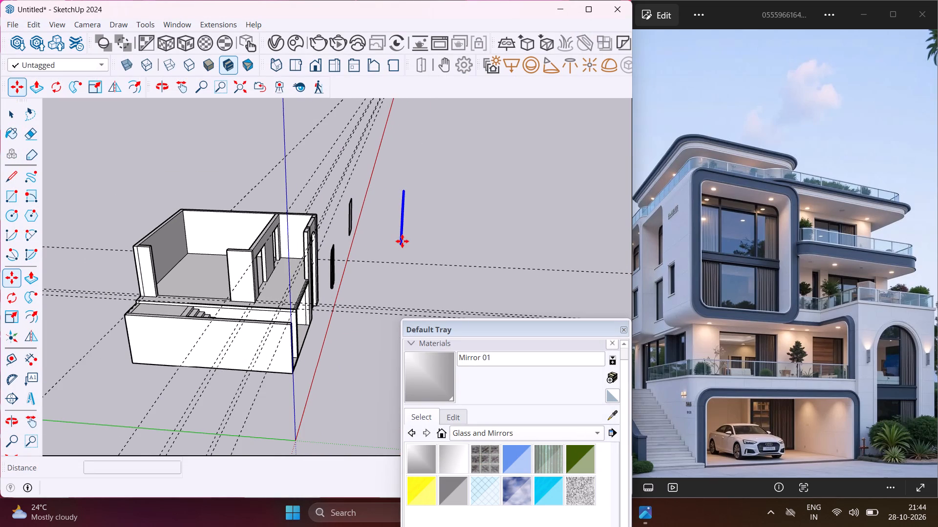
{"action": "key", "text": "Escape"}
Reopen 3D Warehouse and browse the "glass door" results for another door model that suits the house.
{"action": "left_click", "coordinate": [180, 26]}
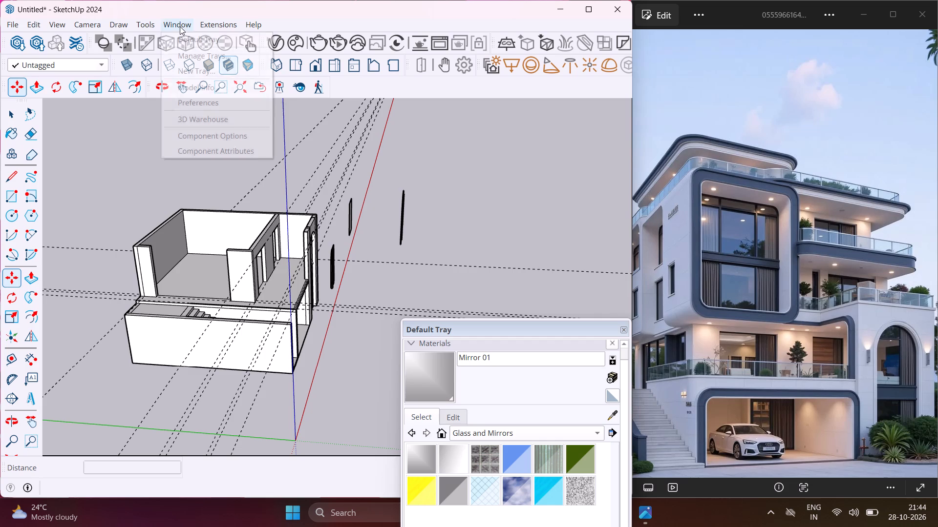
{"action": "left_click", "coordinate": [217, 116]}
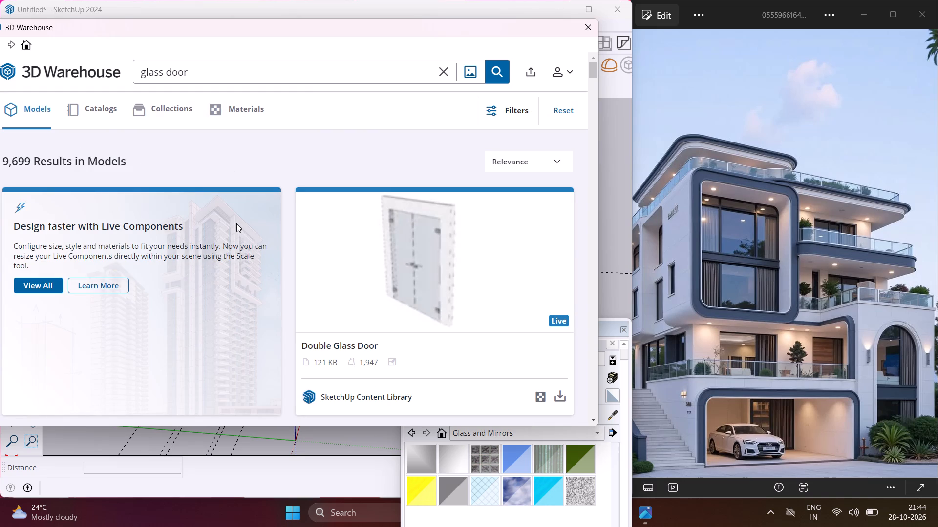
{"action": "scroll", "coordinate": [276, 316], "scroll_direction": "down", "scroll_amount": 4}
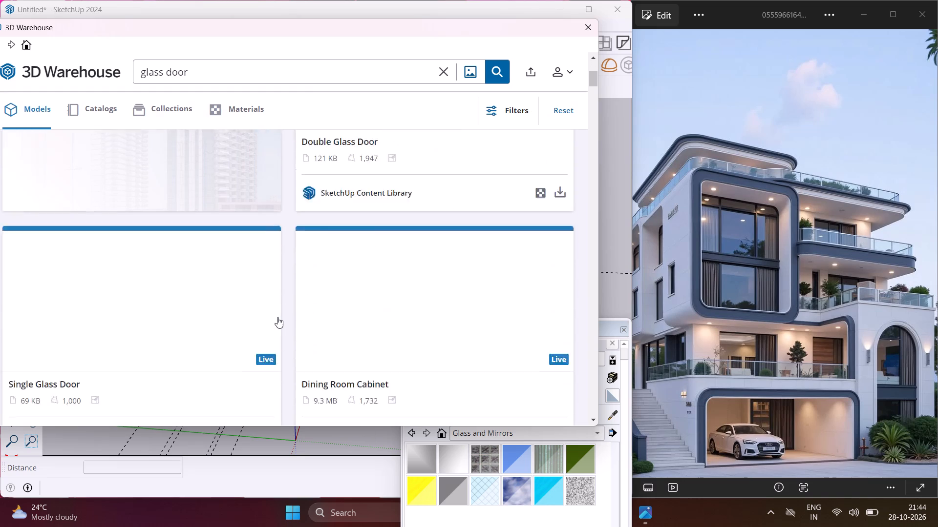
{"action": "scroll", "coordinate": [274, 331], "scroll_direction": "down", "scroll_amount": 10}
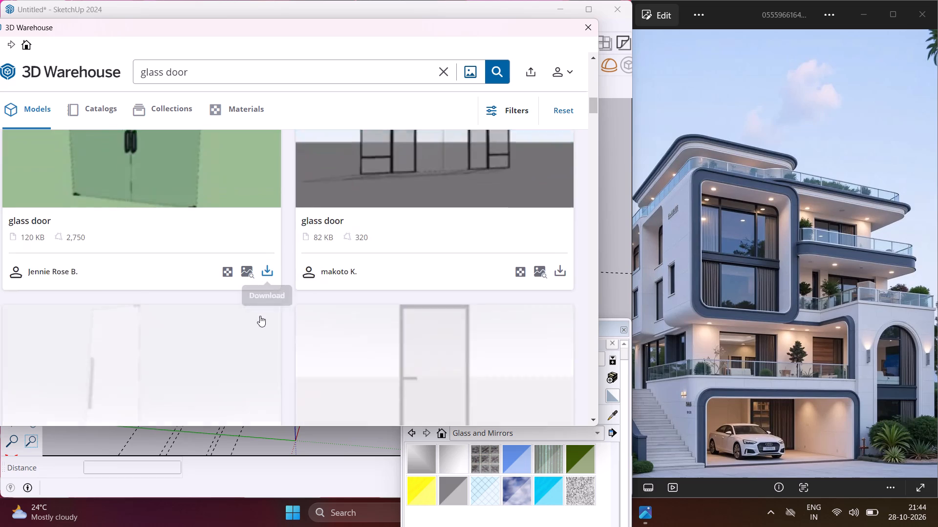
{"action": "scroll", "coordinate": [260, 316], "scroll_direction": "down", "scroll_amount": 11}
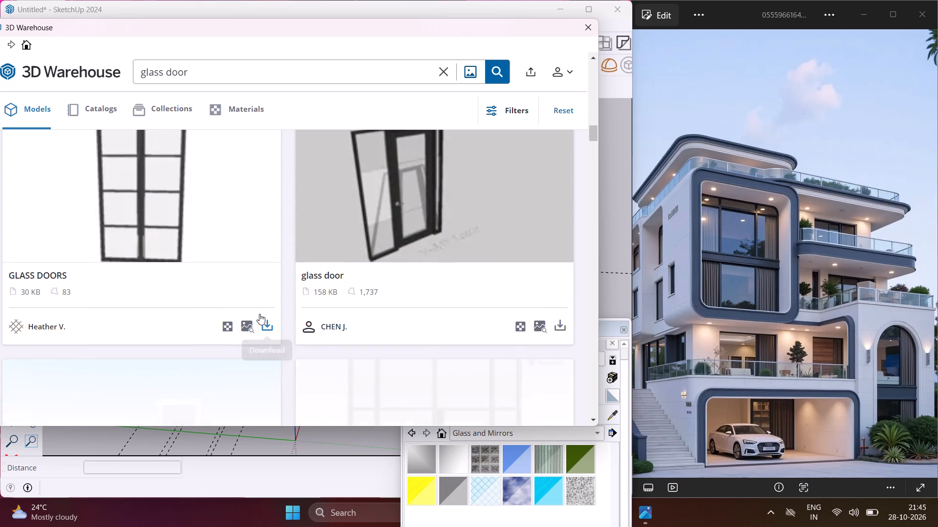
{"action": "scroll", "coordinate": [259, 314], "scroll_direction": "down", "scroll_amount": 4}
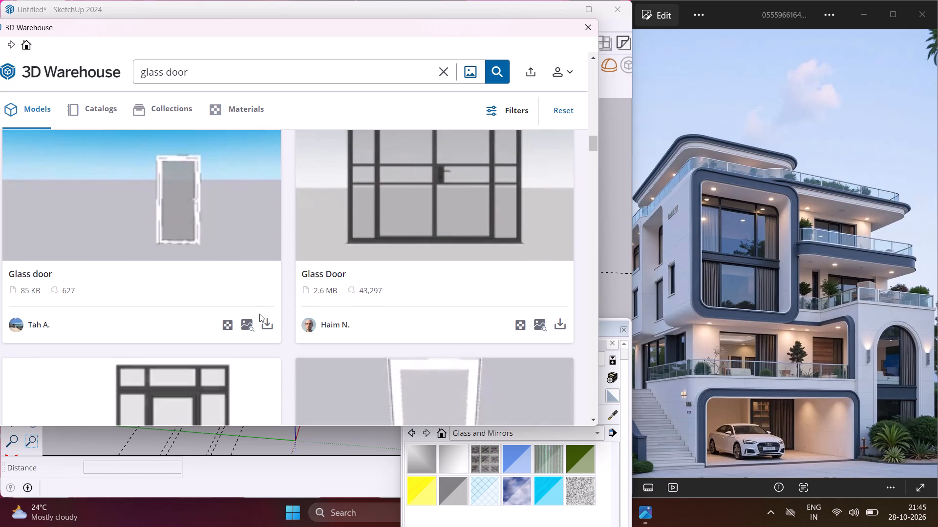
{"action": "scroll", "coordinate": [259, 314], "scroll_direction": "down", "scroll_amount": 5}
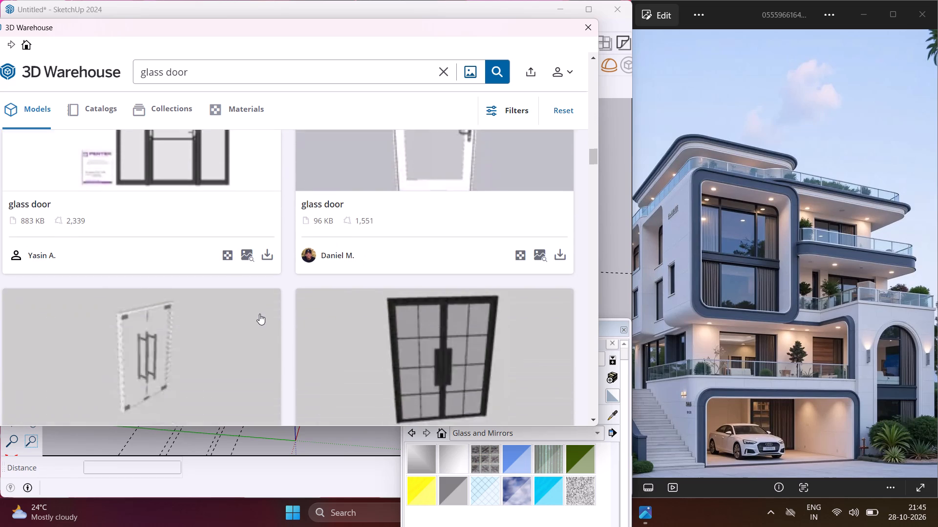
{"action": "scroll", "coordinate": [259, 314], "scroll_direction": "down", "scroll_amount": 7}
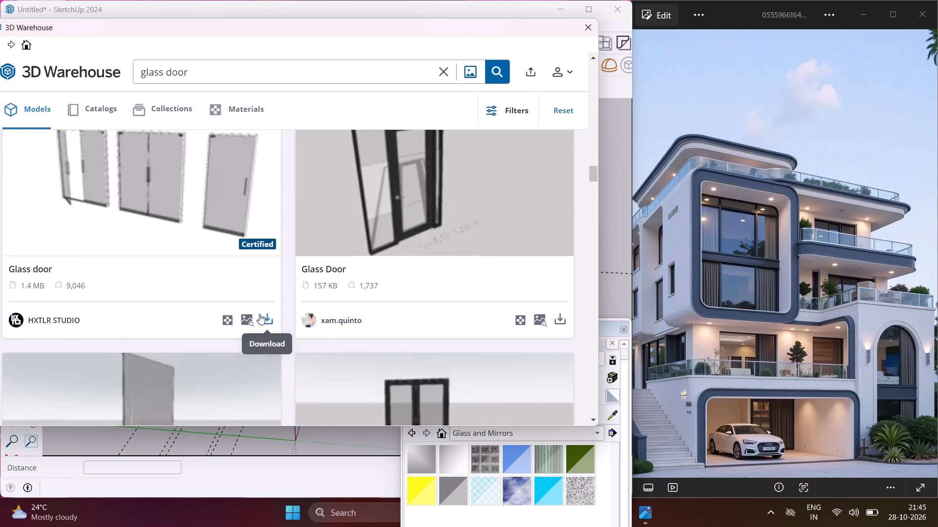
{"action": "scroll", "coordinate": [259, 314], "scroll_direction": "down", "scroll_amount": 5}
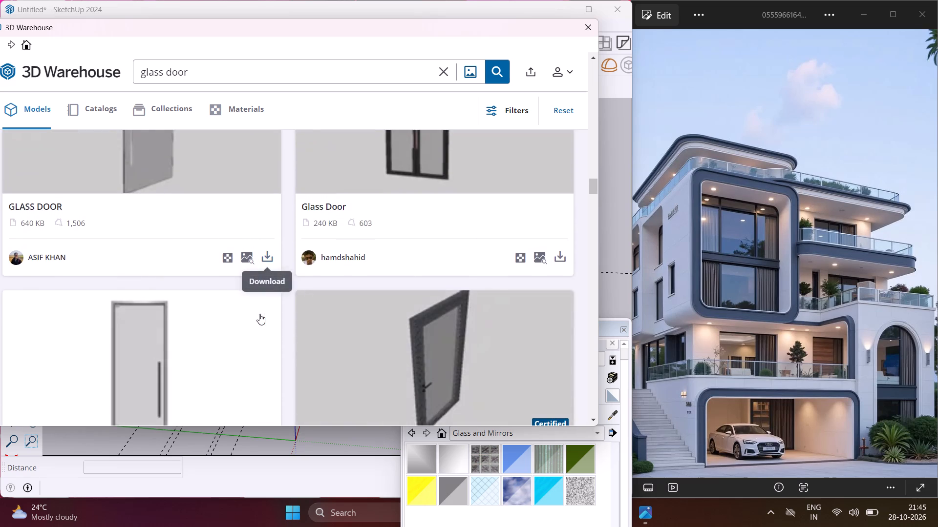
{"action": "scroll", "coordinate": [259, 314], "scroll_direction": "down", "scroll_amount": 10}
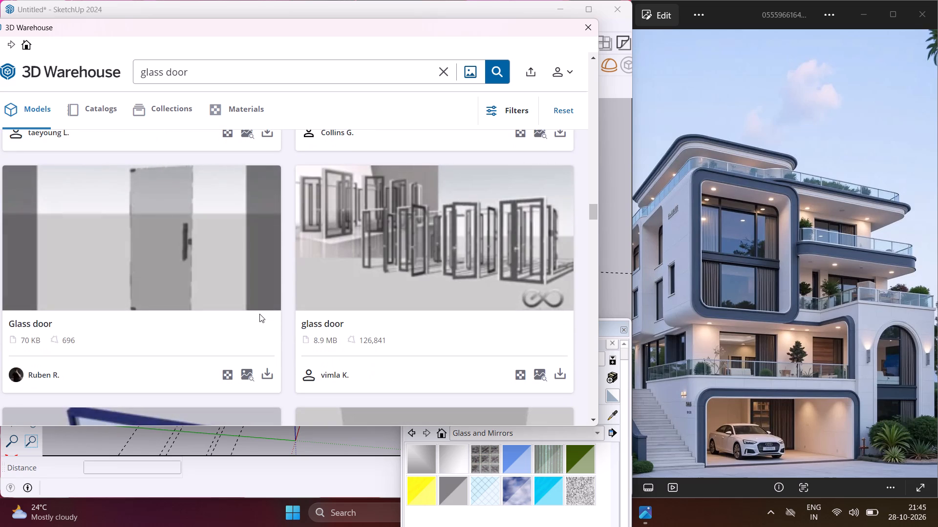
{"action": "scroll", "coordinate": [259, 314], "scroll_direction": "down", "scroll_amount": 5}
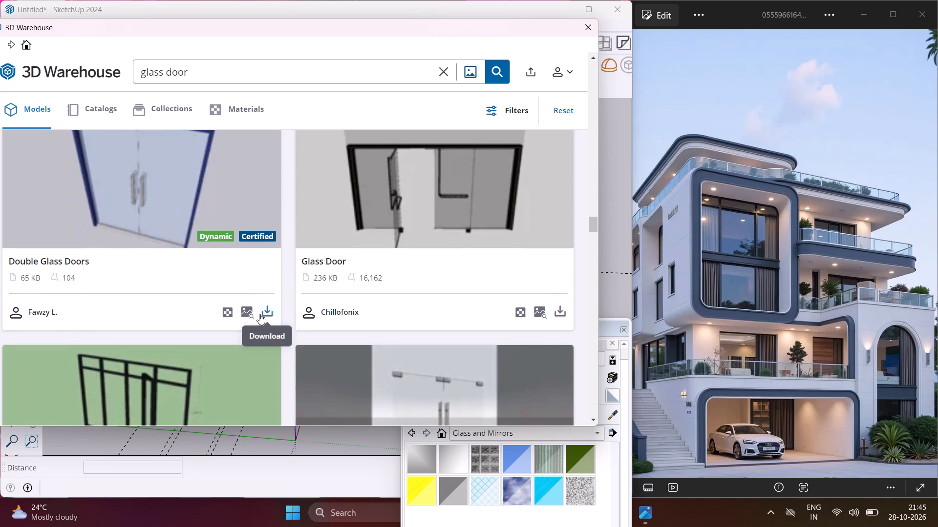
{"action": "scroll", "coordinate": [259, 314], "scroll_direction": "up", "scroll_amount": 2}
{"action": "scroll", "coordinate": [259, 314], "scroll_direction": "down", "scroll_amount": 2}
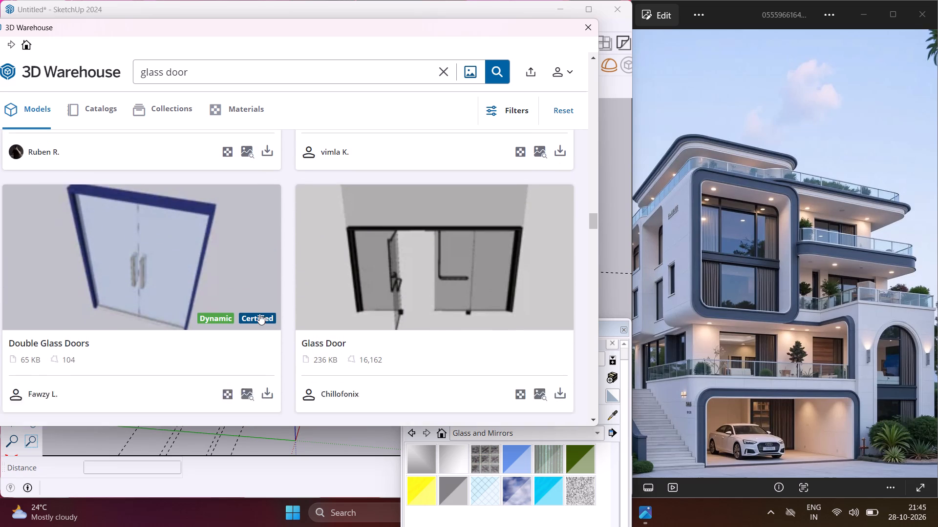
{"action": "scroll", "coordinate": [259, 314], "scroll_direction": "down", "scroll_amount": 2}
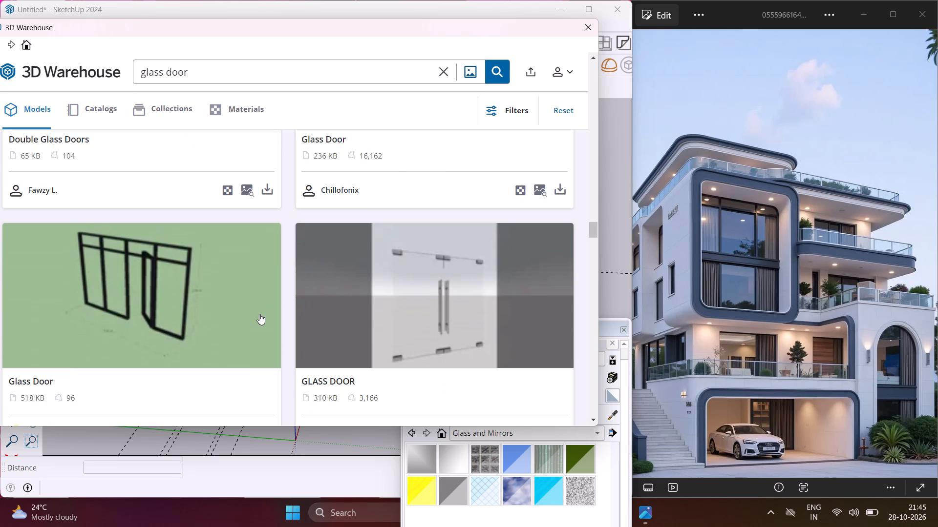
{"action": "scroll", "coordinate": [259, 314], "scroll_direction": "down", "scroll_amount": 3}
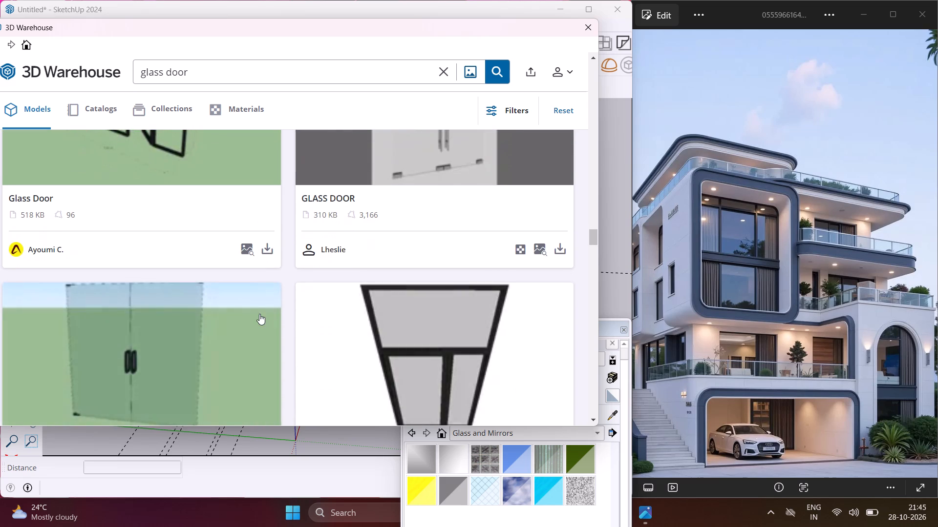
{"action": "scroll", "coordinate": [259, 314], "scroll_direction": "down", "scroll_amount": 11}
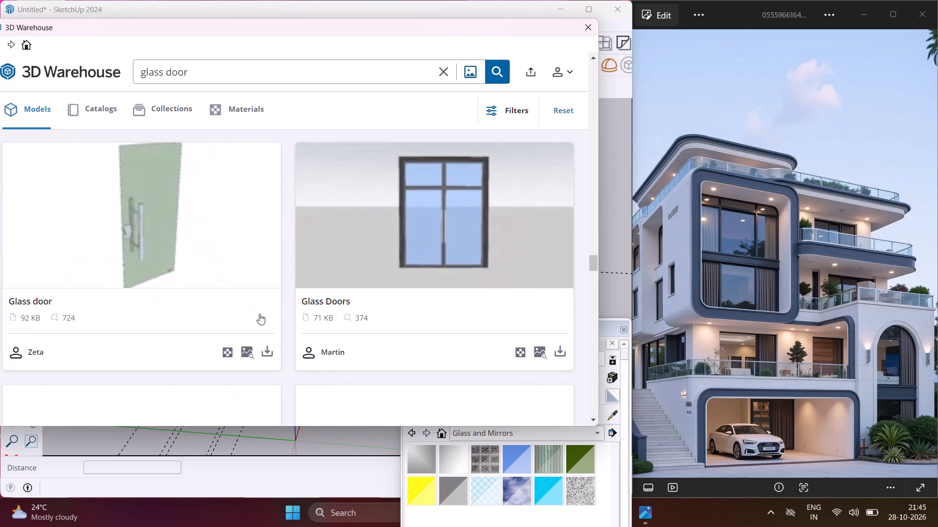
{"action": "scroll", "coordinate": [259, 314], "scroll_direction": "down", "scroll_amount": 5}
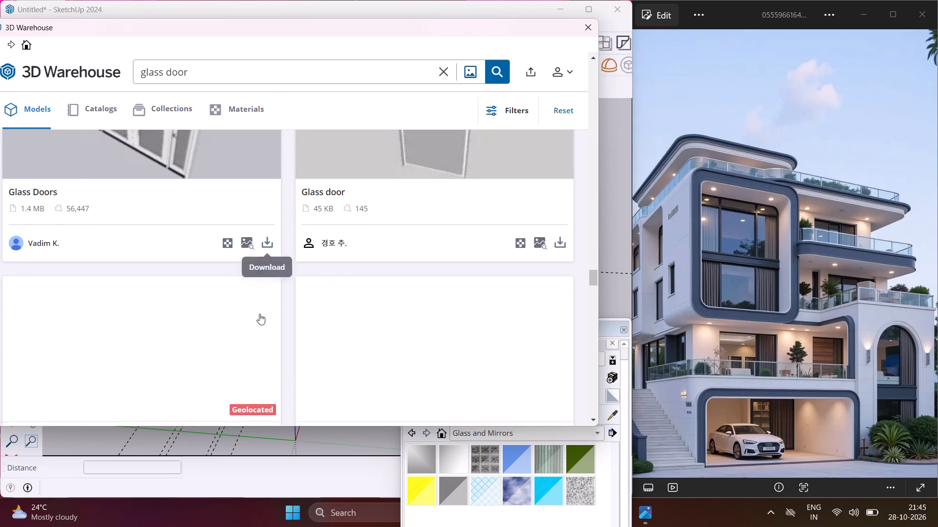
{"action": "scroll", "coordinate": [259, 314], "scroll_direction": "up", "scroll_amount": 2}
{"action": "scroll", "coordinate": [259, 314], "scroll_direction": "down", "scroll_amount": 8}
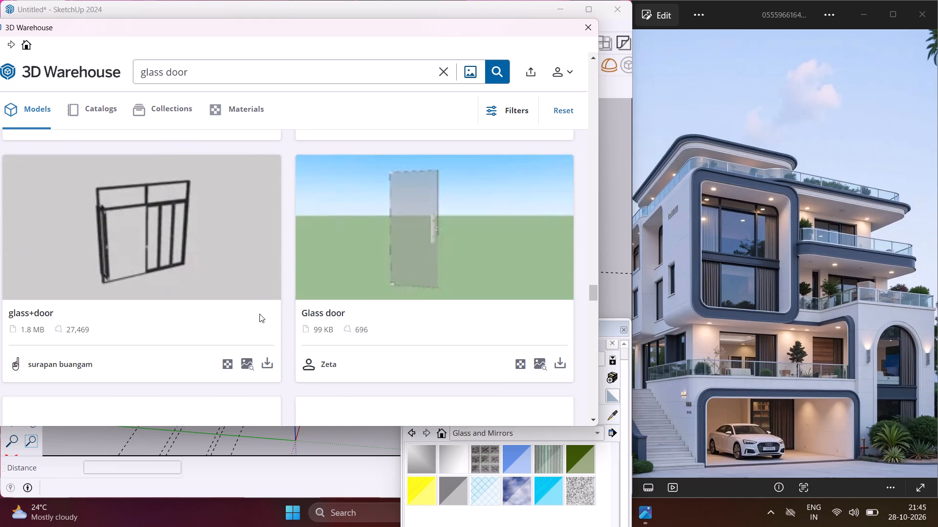
{"action": "scroll", "coordinate": [259, 314], "scroll_direction": "down", "scroll_amount": 10}
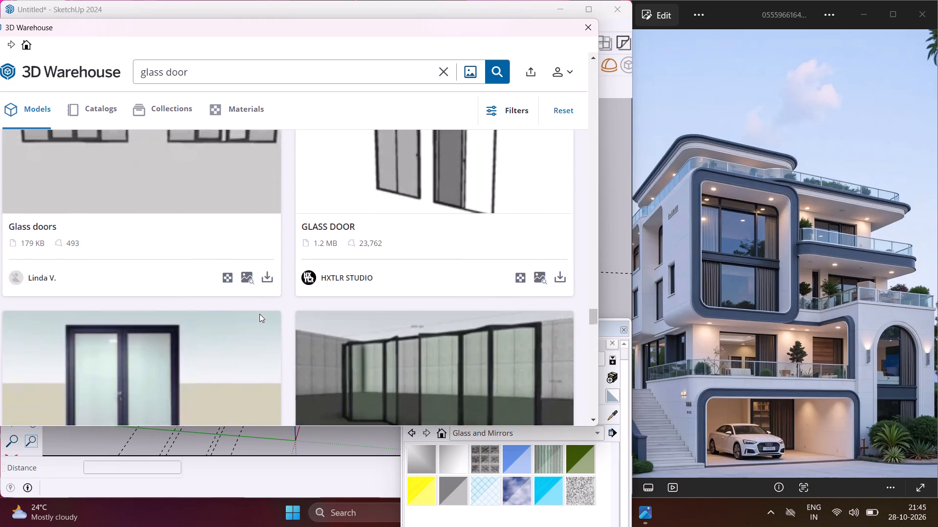
{"action": "scroll", "coordinate": [259, 314], "scroll_direction": "down", "scroll_amount": 6}
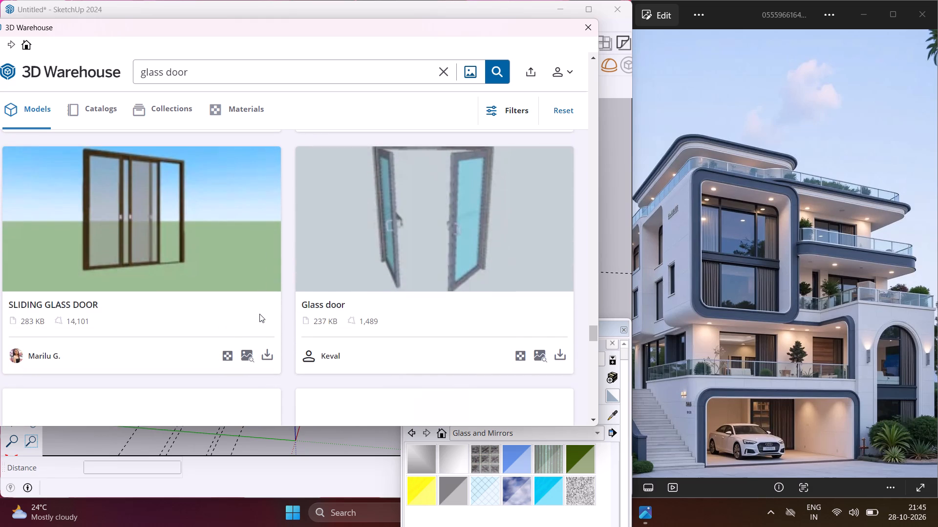
{"action": "scroll", "coordinate": [259, 314], "scroll_direction": "down", "scroll_amount": 5}
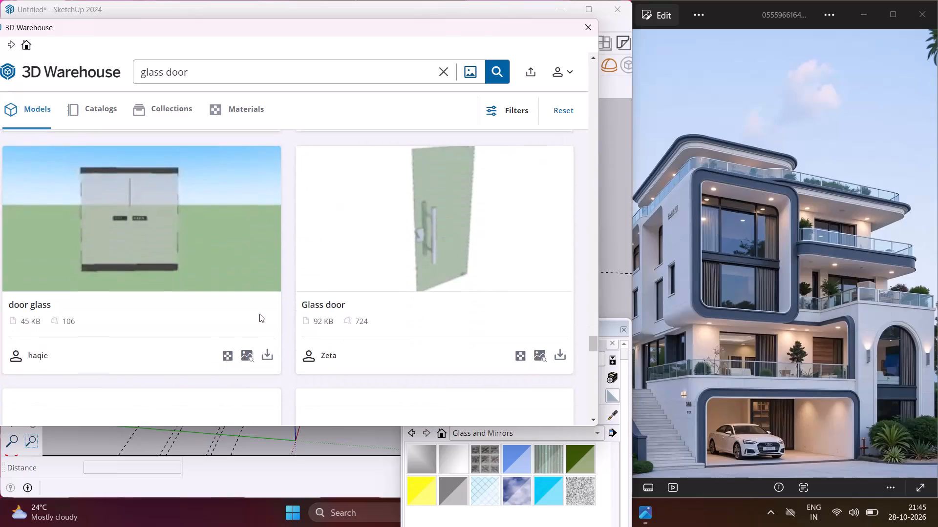
{"action": "scroll", "coordinate": [259, 314], "scroll_direction": "down", "scroll_amount": 11}
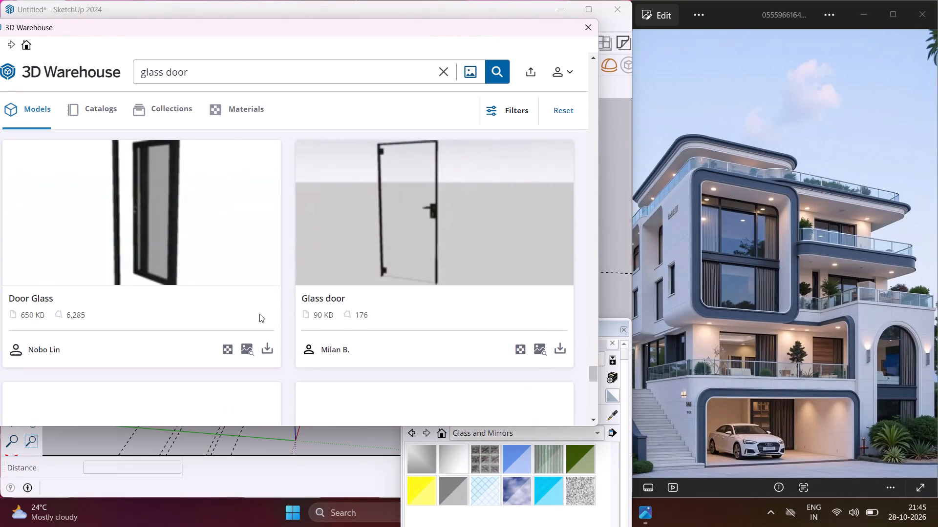
{"action": "scroll", "coordinate": [259, 314], "scroll_direction": "down", "scroll_amount": 9}
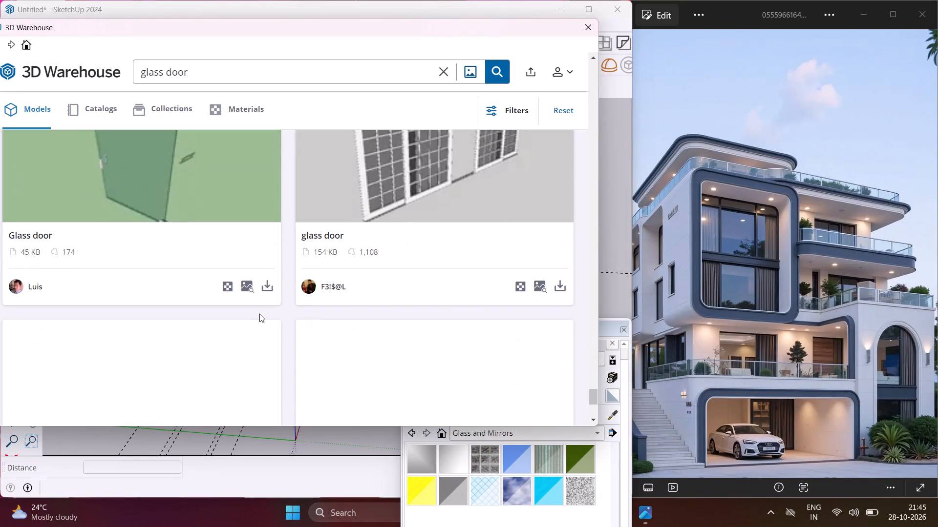
{"action": "scroll", "coordinate": [259, 314], "scroll_direction": "down", "scroll_amount": 1}
{"action": "scroll", "coordinate": [259, 314], "scroll_direction": "up", "scroll_amount": 3}
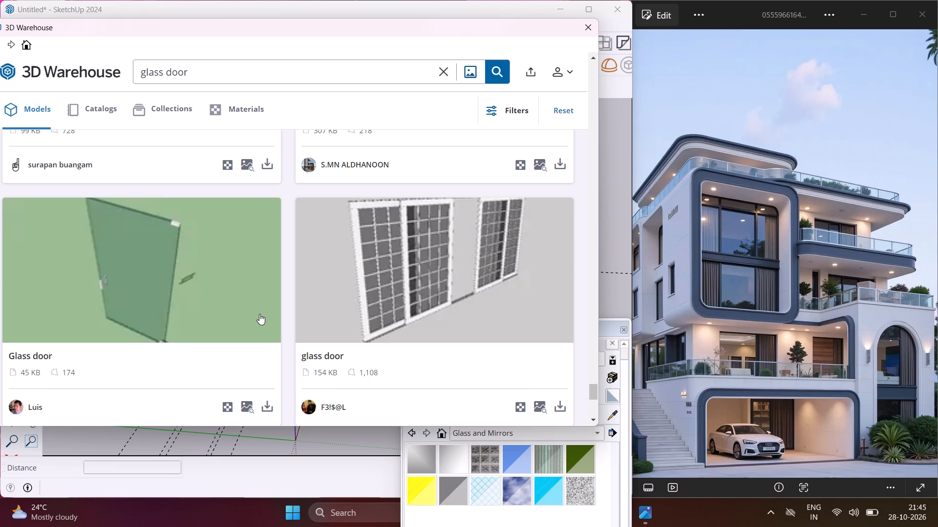
{"action": "scroll", "coordinate": [259, 314], "scroll_direction": "down", "scroll_amount": 5}
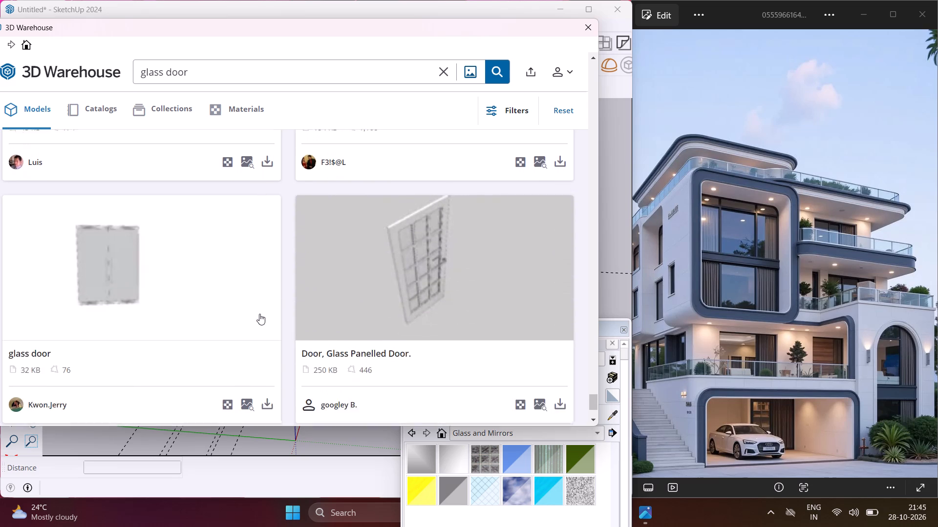
{"action": "scroll", "coordinate": [259, 314], "scroll_direction": "down", "scroll_amount": 3}
{"action": "scroll", "coordinate": [259, 314], "scroll_direction": "up", "scroll_amount": 3}
{"action": "scroll", "coordinate": [259, 314], "scroll_direction": "down", "scroll_amount": 4}
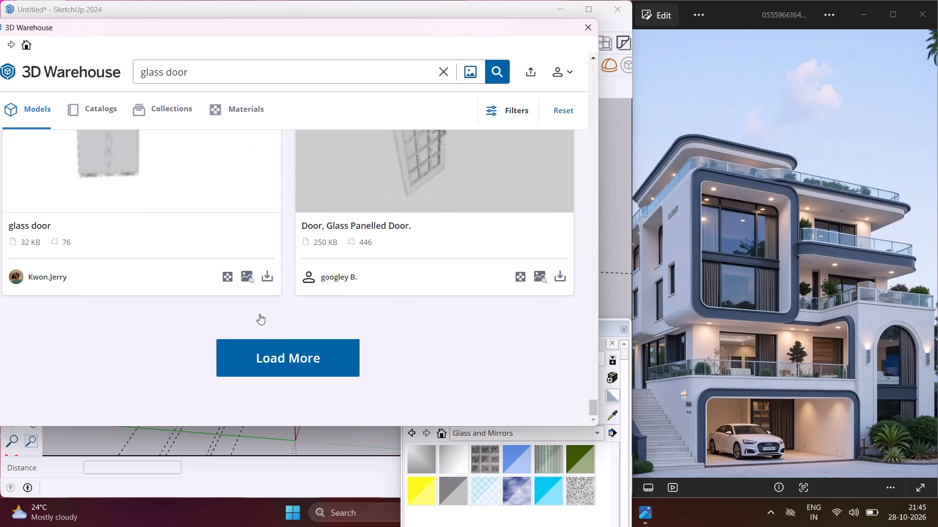
Load more "glass door" results and look through them for another door model that suits the house.
{"action": "left_click", "coordinate": [295, 346]}
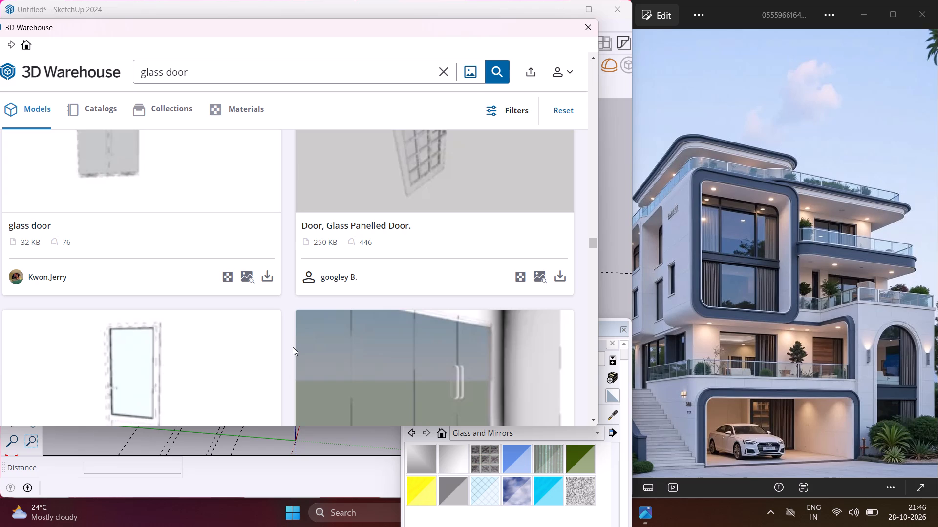
{"action": "scroll", "coordinate": [245, 424], "scroll_direction": "down", "scroll_amount": 3}
{"action": "scroll", "coordinate": [275, 348], "scroll_direction": "down", "scroll_amount": 5}
{"action": "scroll", "coordinate": [275, 343], "scroll_direction": "up", "scroll_amount": 1}
{"action": "scroll", "coordinate": [275, 334], "scroll_direction": "down", "scroll_amount": 5}
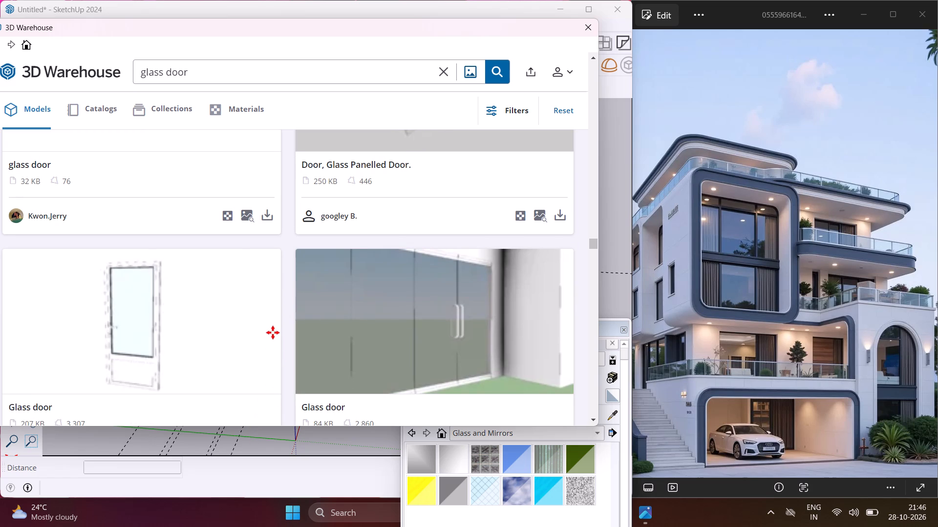
{"action": "scroll", "coordinate": [249, 314], "scroll_direction": "down", "scroll_amount": 2}
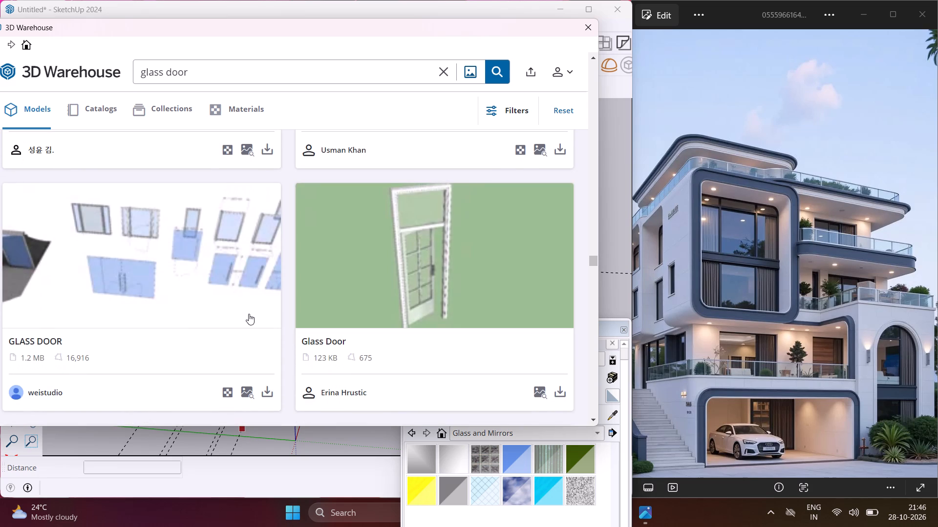
{"action": "scroll", "coordinate": [249, 314], "scroll_direction": "down", "scroll_amount": 9}
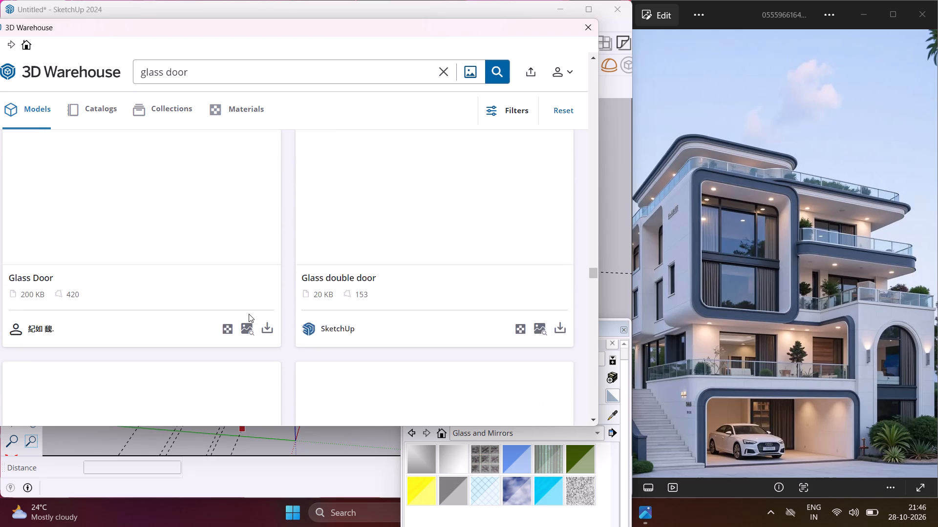
{"action": "scroll", "coordinate": [249, 314], "scroll_direction": "down", "scroll_amount": 1}
{"action": "scroll", "coordinate": [249, 314], "scroll_direction": "up", "scroll_amount": 2}
{"action": "scroll", "coordinate": [249, 314], "scroll_direction": "down", "scroll_amount": 2}
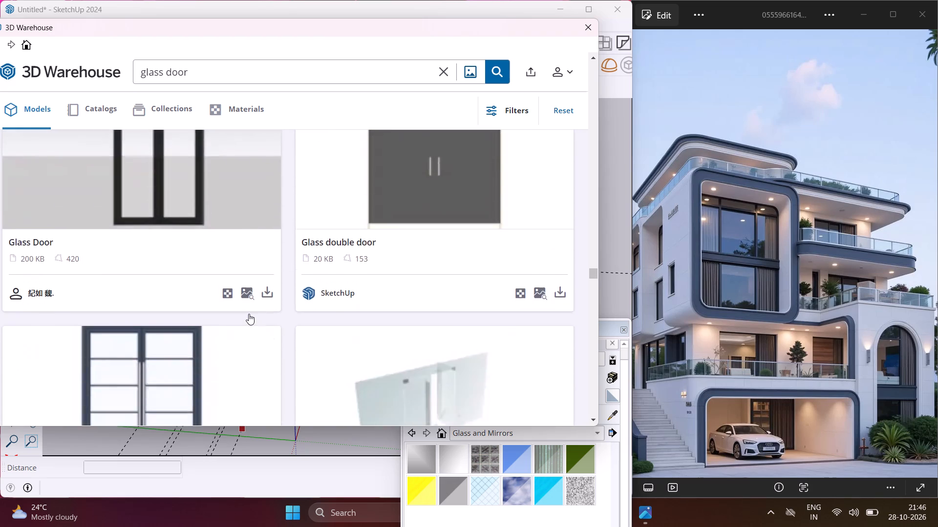
{"action": "scroll", "coordinate": [249, 314], "scroll_direction": "down", "scroll_amount": 6}
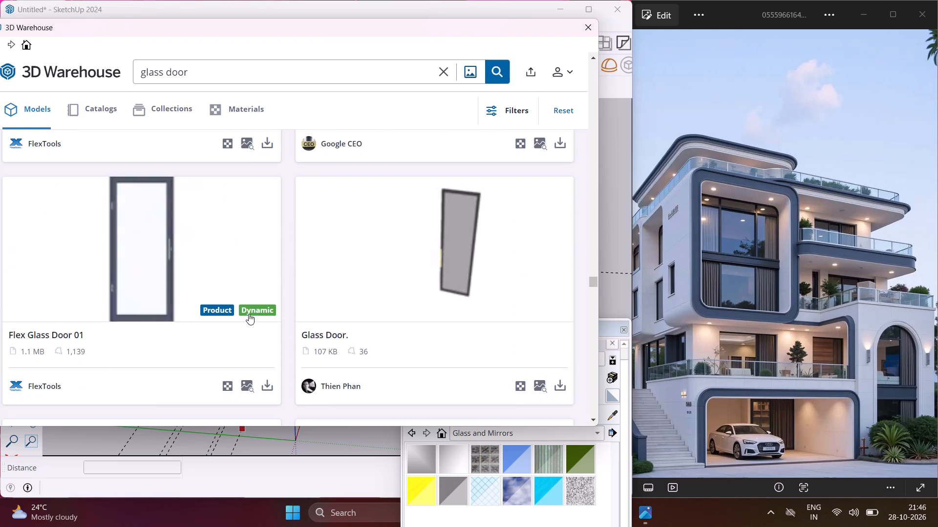
{"action": "scroll", "coordinate": [249, 314], "scroll_direction": "down", "scroll_amount": 8}
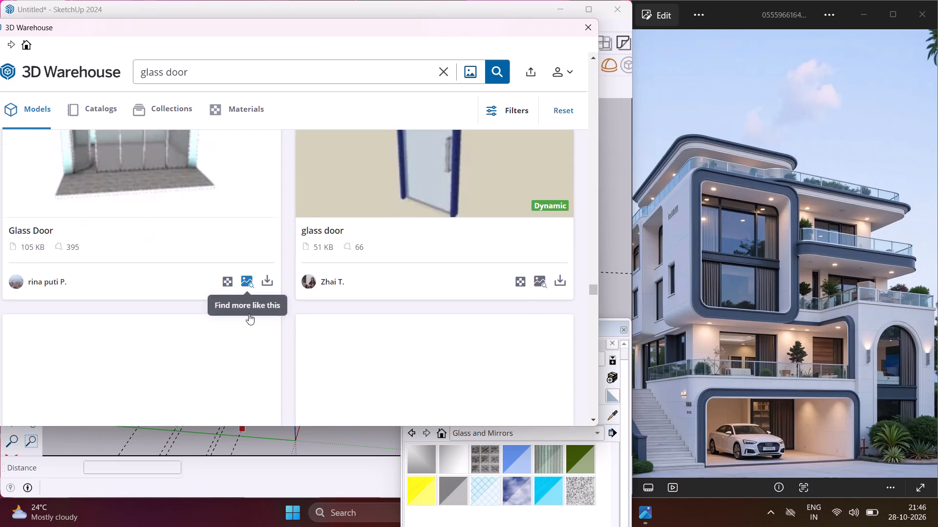
{"action": "scroll", "coordinate": [249, 314], "scroll_direction": "down", "scroll_amount": 6}
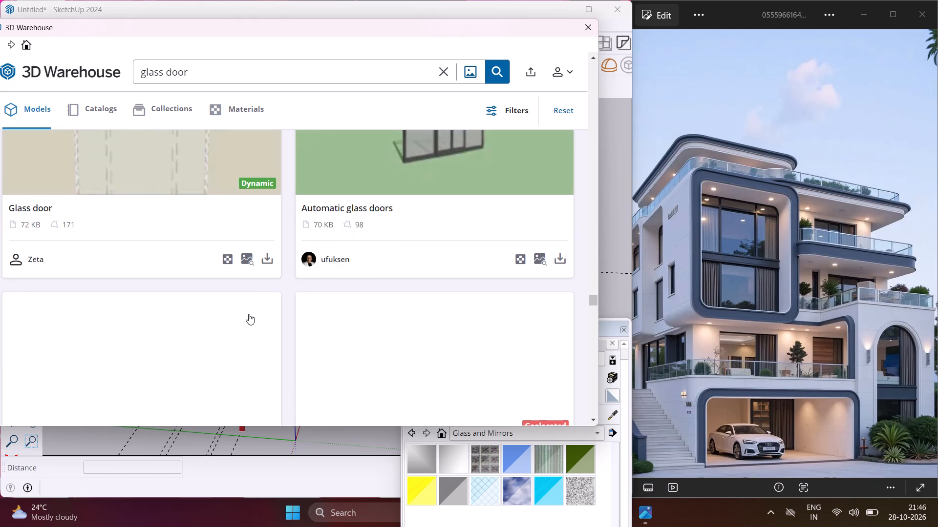
{"action": "scroll", "coordinate": [248, 314], "scroll_direction": "up", "scroll_amount": 2}
{"action": "scroll", "coordinate": [248, 314], "scroll_direction": "down", "scroll_amount": 3}
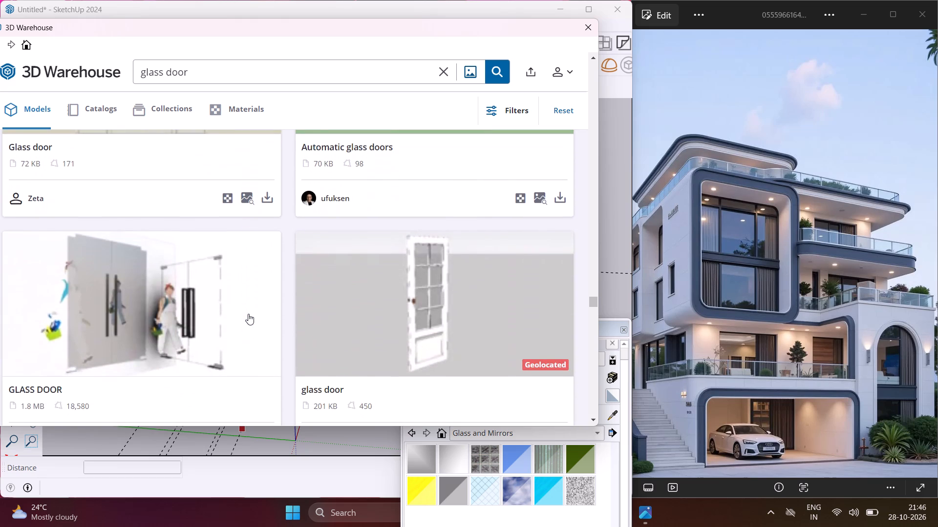
{"action": "scroll", "coordinate": [248, 314], "scroll_direction": "down", "scroll_amount": 7}
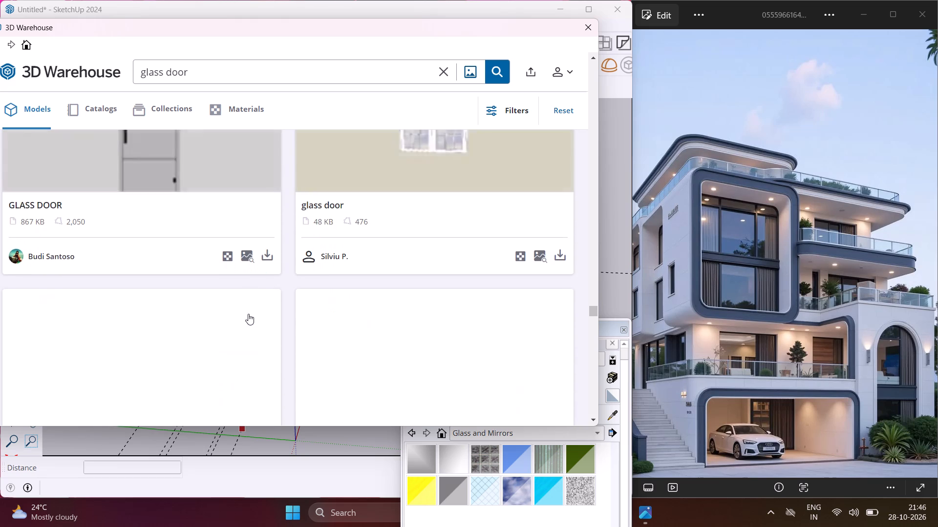
{"action": "scroll", "coordinate": [248, 314], "scroll_direction": "up", "scroll_amount": 2}
{"action": "scroll", "coordinate": [248, 314], "scroll_direction": "down", "scroll_amount": 9}
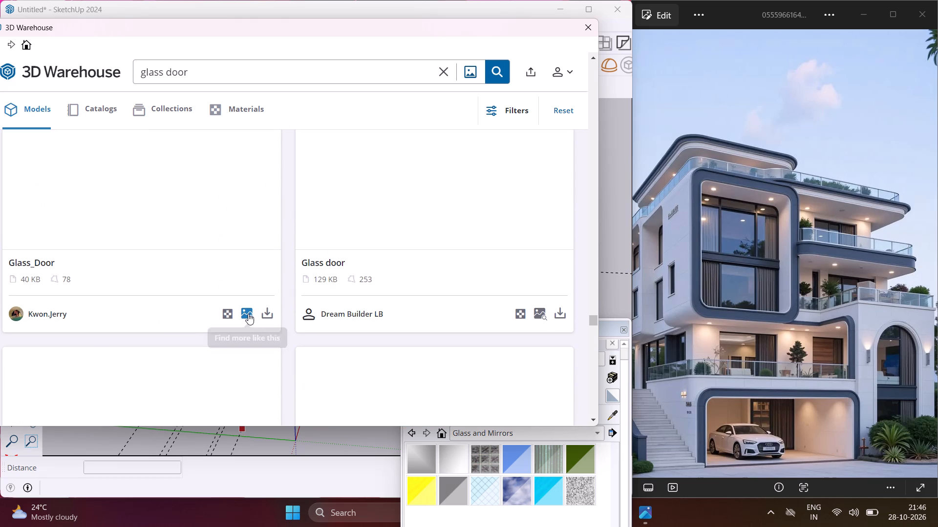
{"action": "scroll", "coordinate": [247, 308], "scroll_direction": "down", "scroll_amount": 4}
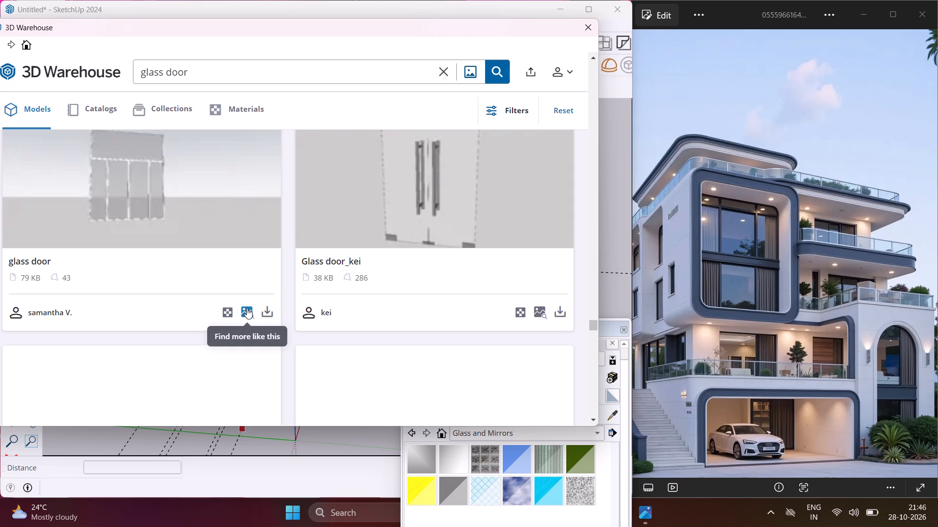
{"action": "scroll", "coordinate": [247, 308], "scroll_direction": "down", "scroll_amount": 5}
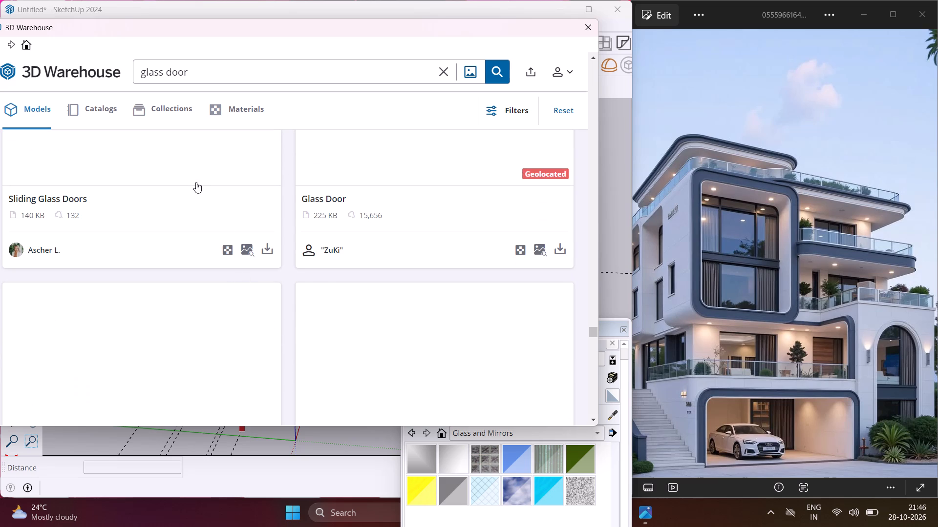
{"action": "scroll", "coordinate": [183, 181], "scroll_direction": "up", "scroll_amount": 7}
{"action": "scroll", "coordinate": [348, 186], "scroll_direction": "up", "scroll_amount": 3}
{"action": "scroll", "coordinate": [348, 186], "scroll_direction": "down", "scroll_amount": 3}
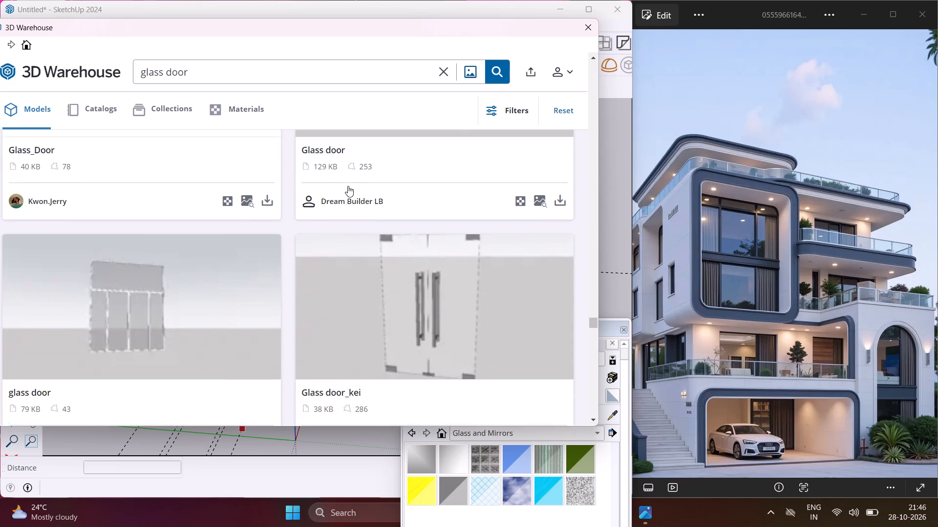
{"action": "scroll", "coordinate": [289, 186], "scroll_direction": "down", "scroll_amount": 5}
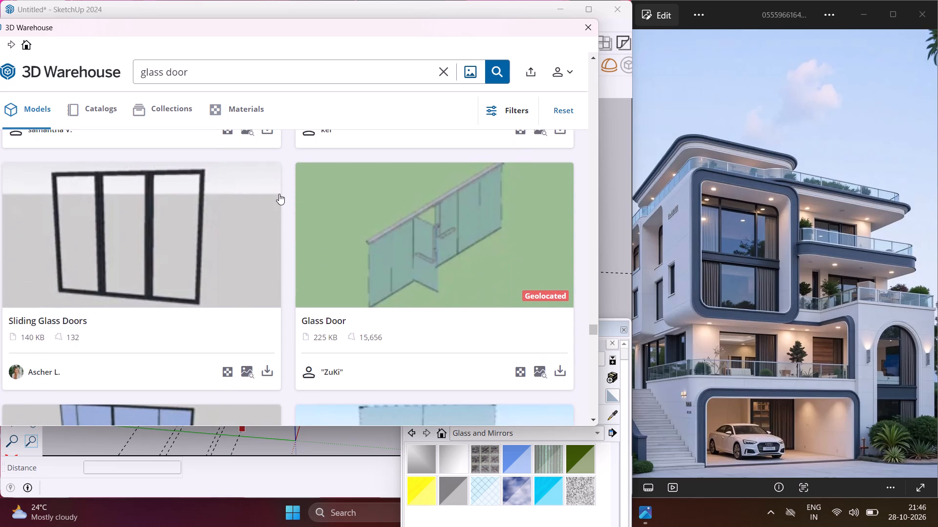
{"action": "scroll", "coordinate": [279, 194], "scroll_direction": "down", "scroll_amount": 9}
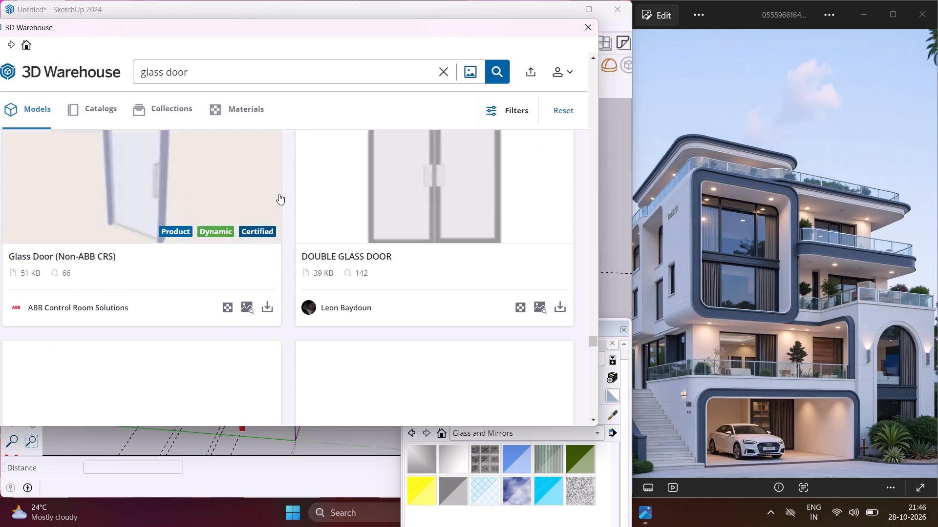
{"action": "scroll", "coordinate": [279, 194], "scroll_direction": "down", "scroll_amount": 2}
{"action": "scroll", "coordinate": [279, 194], "scroll_direction": "up", "scroll_amount": 3}
{"action": "scroll", "coordinate": [279, 194], "scroll_direction": "down", "scroll_amount": 5}
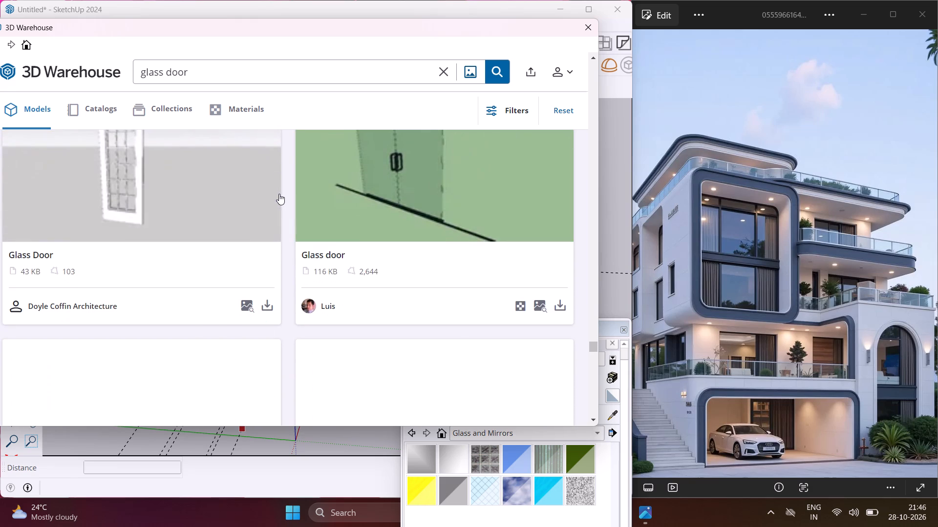
{"action": "scroll", "coordinate": [279, 194], "scroll_direction": "down", "scroll_amount": 5}
{"action": "scroll", "coordinate": [279, 194], "scroll_direction": "up", "scroll_amount": 2}
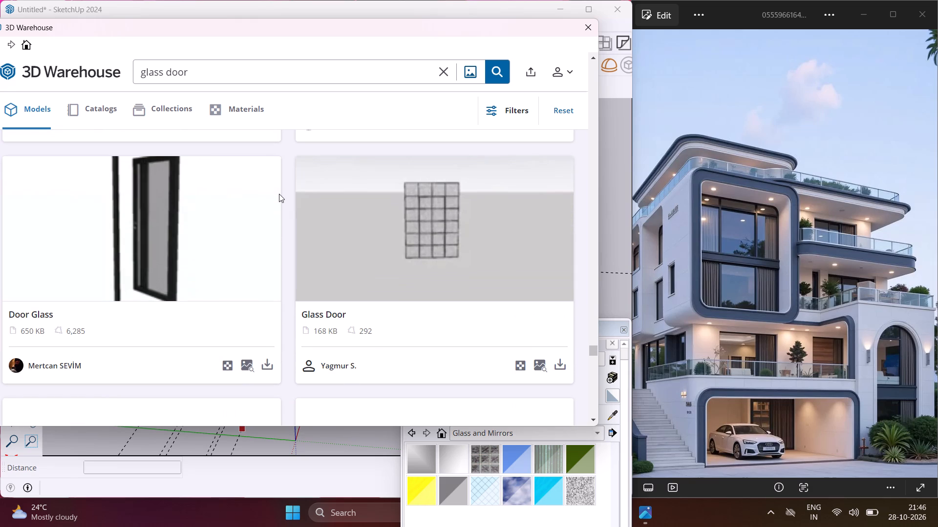
{"action": "scroll", "coordinate": [279, 194], "scroll_direction": "down", "scroll_amount": 9}
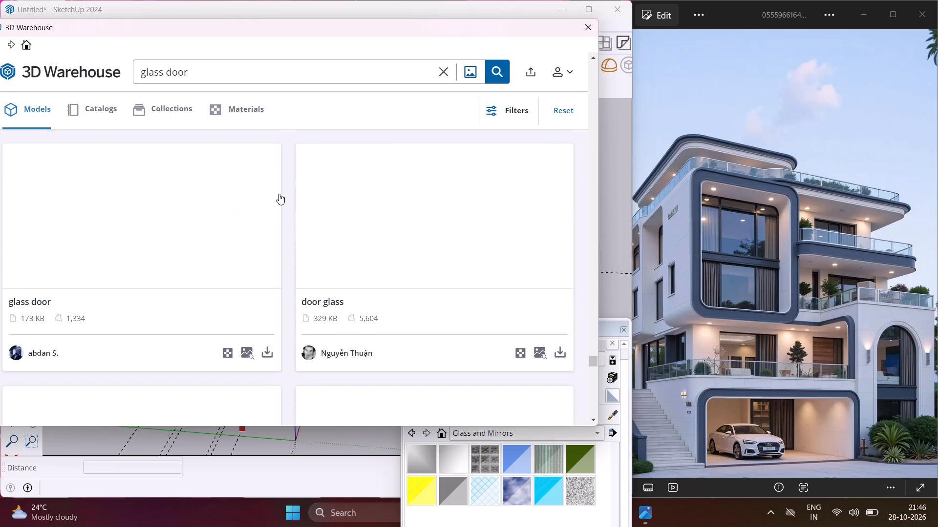
{"action": "scroll", "coordinate": [274, 208], "scroll_direction": "down", "scroll_amount": 6}
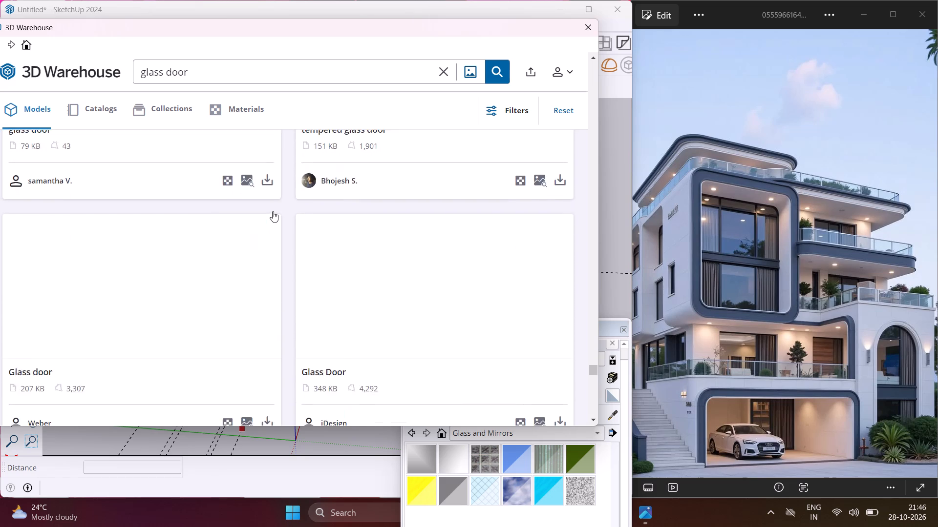
{"action": "scroll", "coordinate": [273, 211], "scroll_direction": "up", "scroll_amount": 3}
{"action": "scroll", "coordinate": [273, 211], "scroll_direction": "down", "scroll_amount": 3}
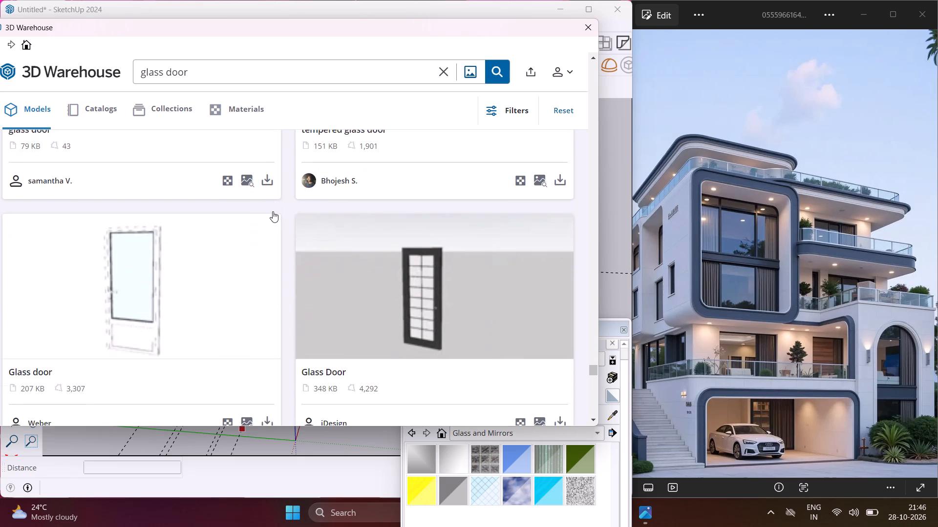
{"action": "scroll", "coordinate": [273, 211], "scroll_direction": "down", "scroll_amount": 6}
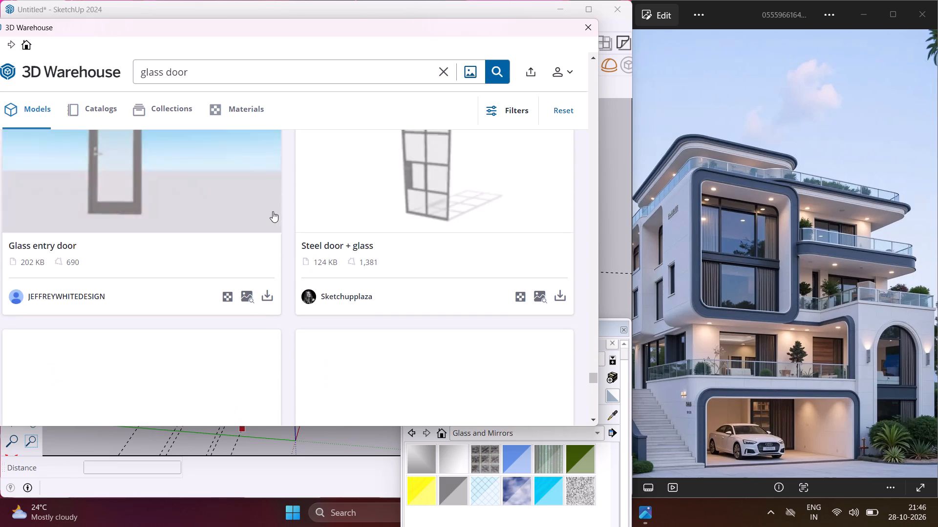
{"action": "scroll", "coordinate": [273, 211], "scroll_direction": "down", "scroll_amount": 8}
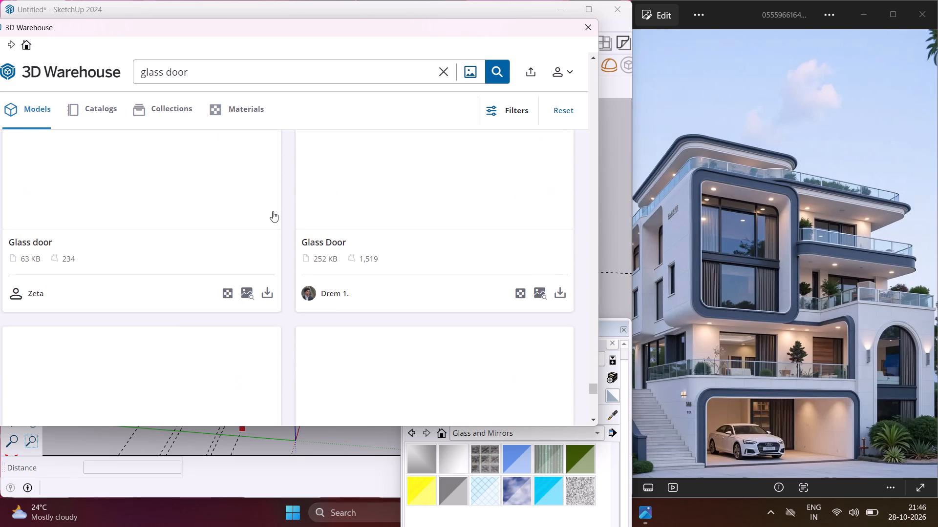
{"action": "scroll", "coordinate": [273, 211], "scroll_direction": "up", "scroll_amount": 6}
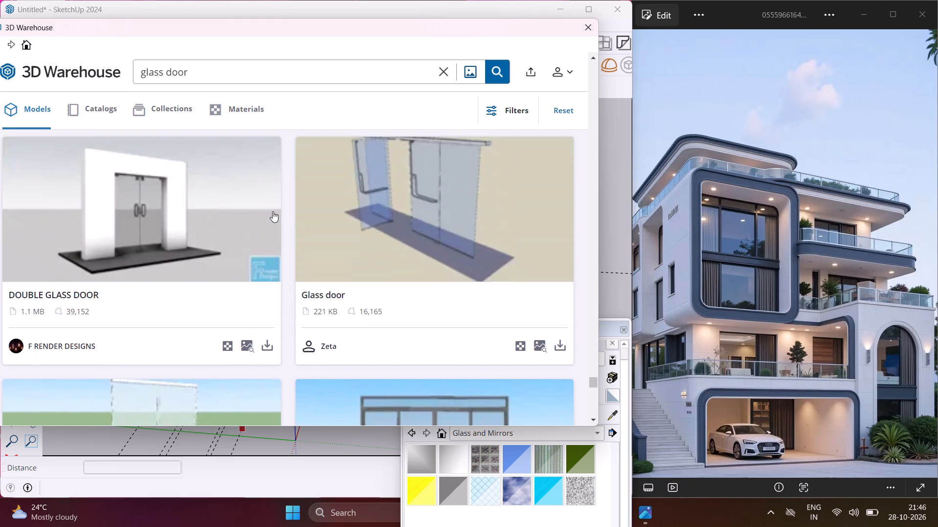
{"action": "scroll", "coordinate": [273, 211], "scroll_direction": "down", "scroll_amount": 5}
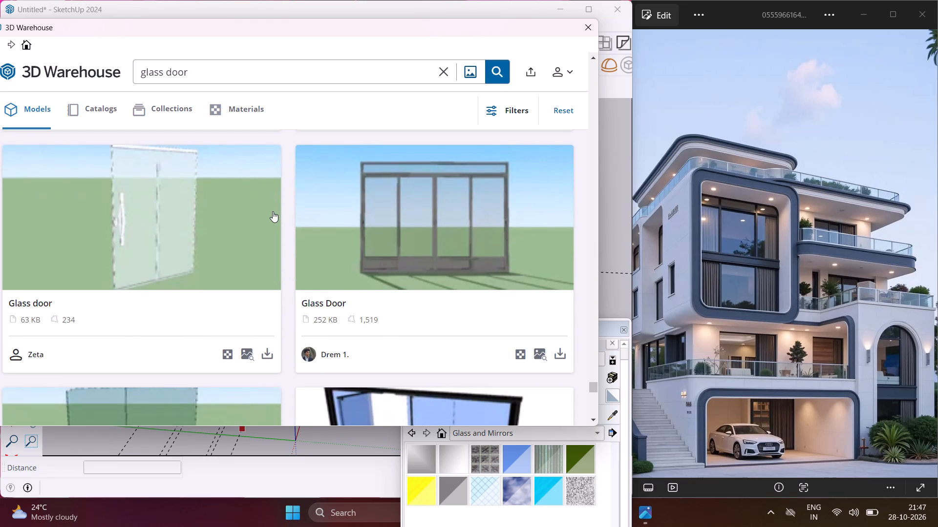
{"action": "scroll", "coordinate": [273, 211], "scroll_direction": "down", "scroll_amount": 4}
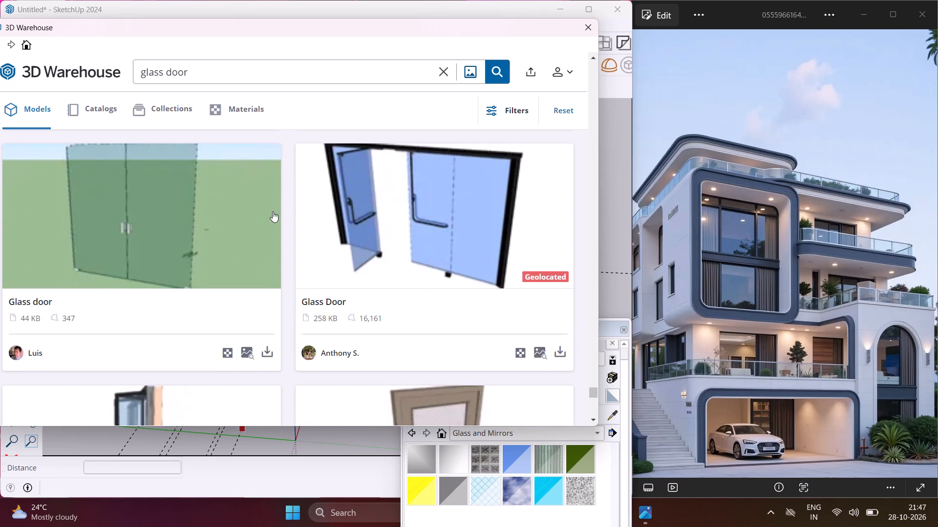
Download the 258 KB black-framed "Glass Door" with blue glass panels directly into the house model, leaving it at the origin.
{"action": "scroll", "coordinate": [273, 211], "scroll_direction": "down", "scroll_amount": 1}
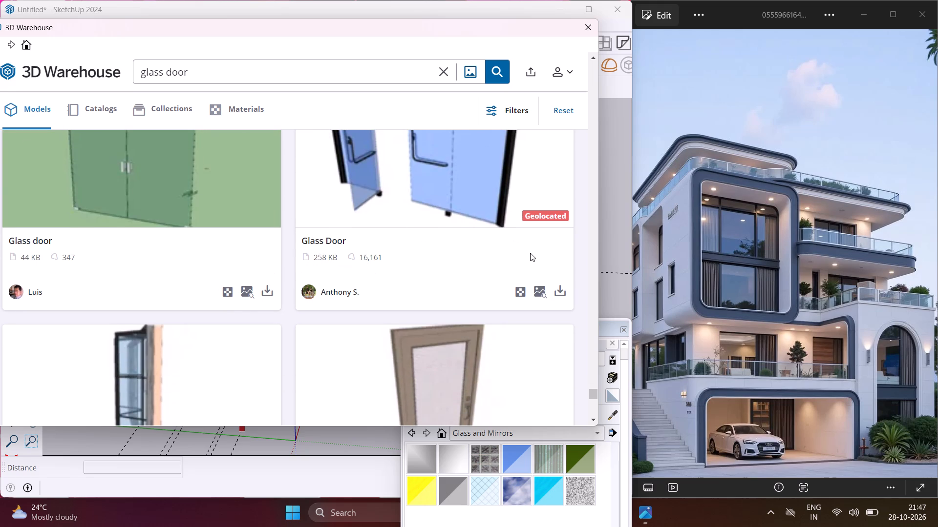
{"action": "left_click", "coordinate": [557, 292]}
{"action": "left_click", "coordinate": [239, 239]}
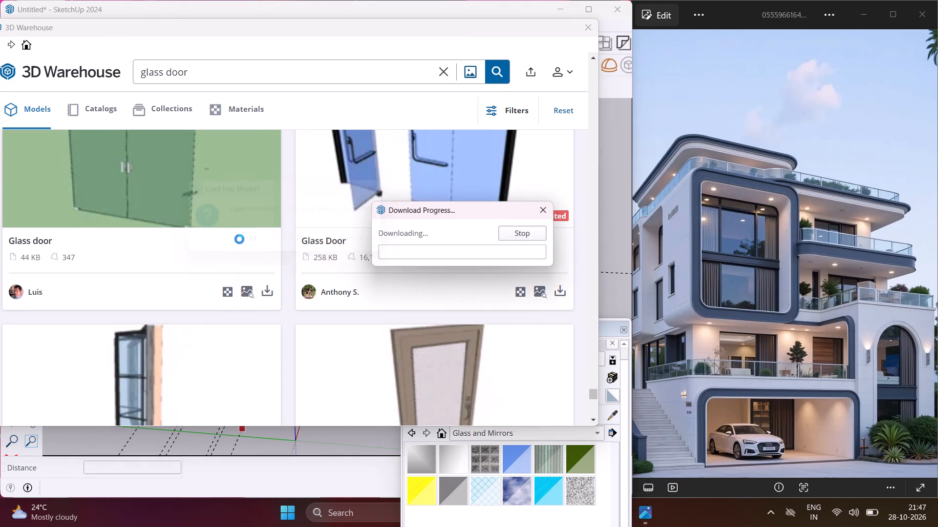
{"action": "scroll", "coordinate": [168, 294], "scroll_direction": "down", "scroll_amount": 4}
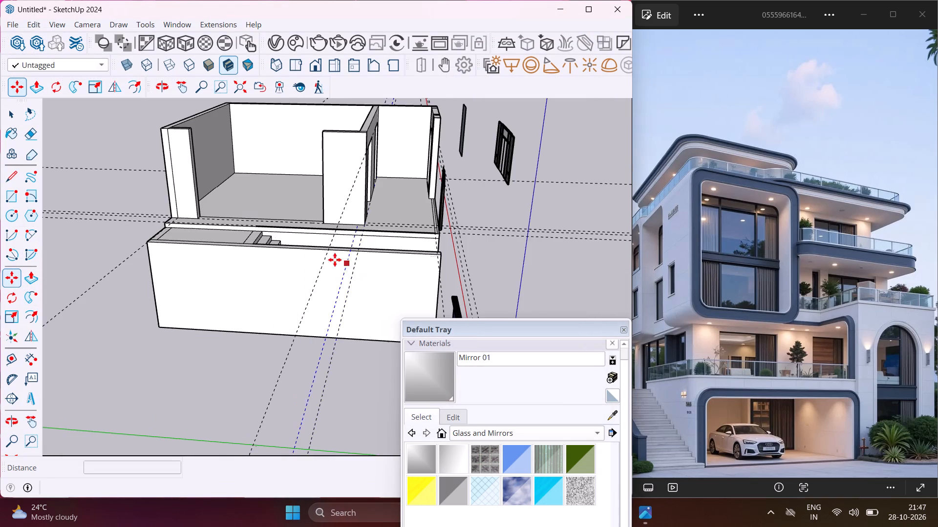
{"action": "scroll", "coordinate": [307, 252], "scroll_direction": "down", "scroll_amount": 5}
{"action": "scroll", "coordinate": [238, 257], "scroll_direction": "down", "scroll_amount": 4}
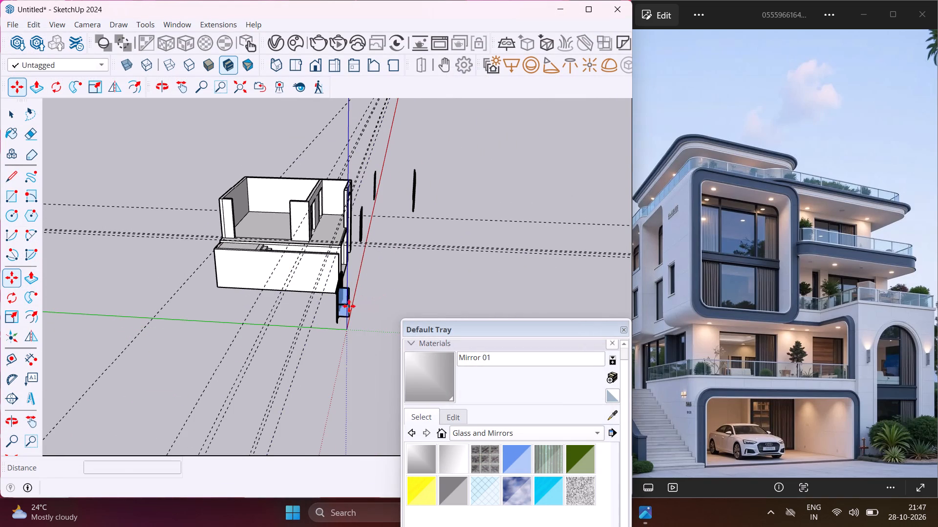
{"action": "scroll", "coordinate": [345, 307], "scroll_direction": "up", "scroll_amount": 14}
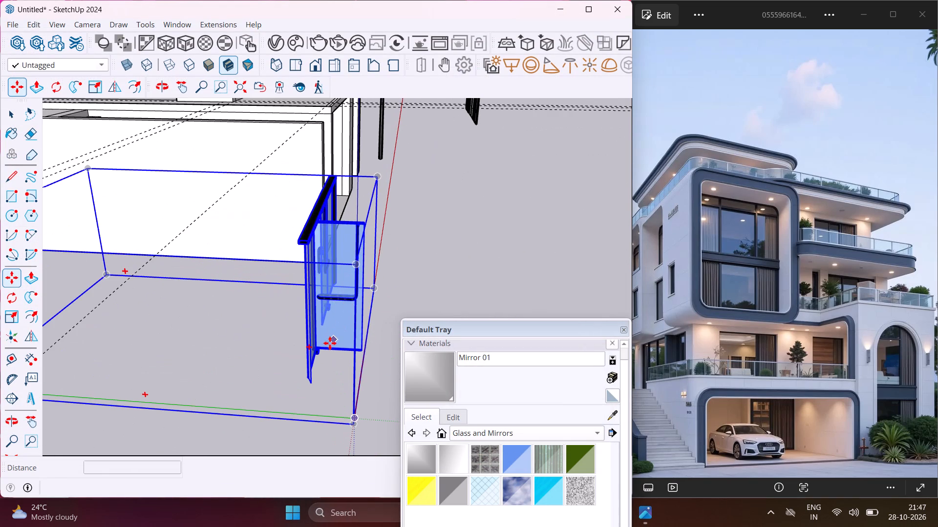
{"action": "key", "text": "Escape"}
{"action": "key", "text": "space"}
Rotate the newly imported black-framed glass door 90 degrees about the vertical axis.
{"action": "middle_click_drag", "start_coordinate": [323, 347], "coordinate": [199, 336]}
{"action": "left_click", "coordinate": [184, 322]}
{"action": "left_click", "coordinate": [181, 304]}
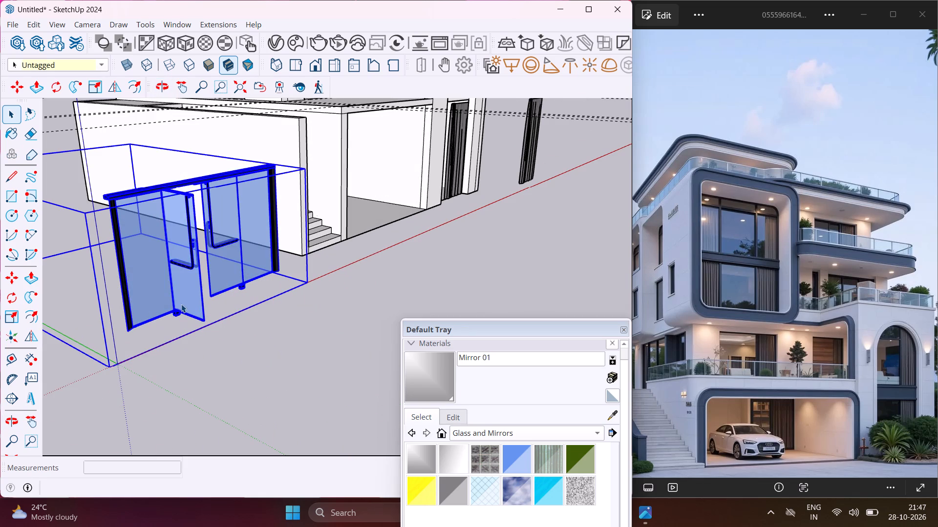
{"action": "left_click", "coordinate": [7, 306]}
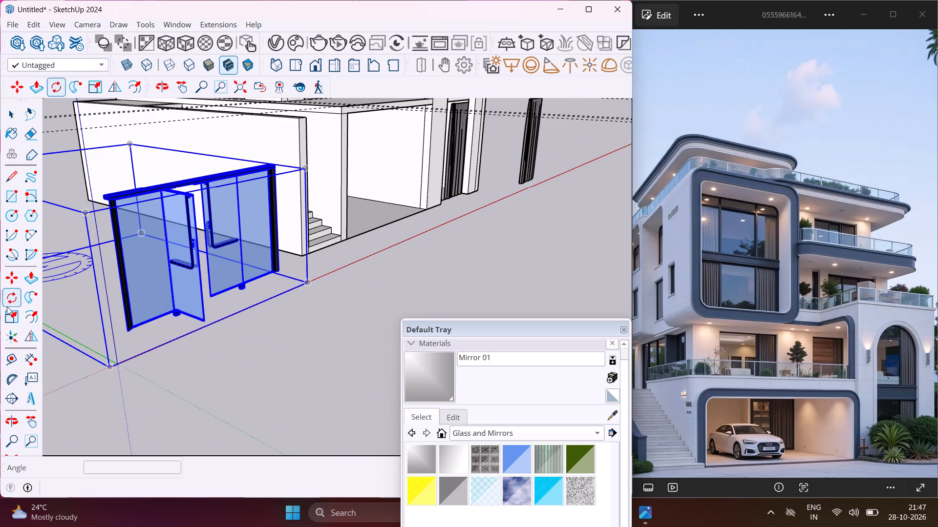
{"action": "left_click", "coordinate": [196, 368]}
{"action": "left_click", "coordinate": [250, 352]}
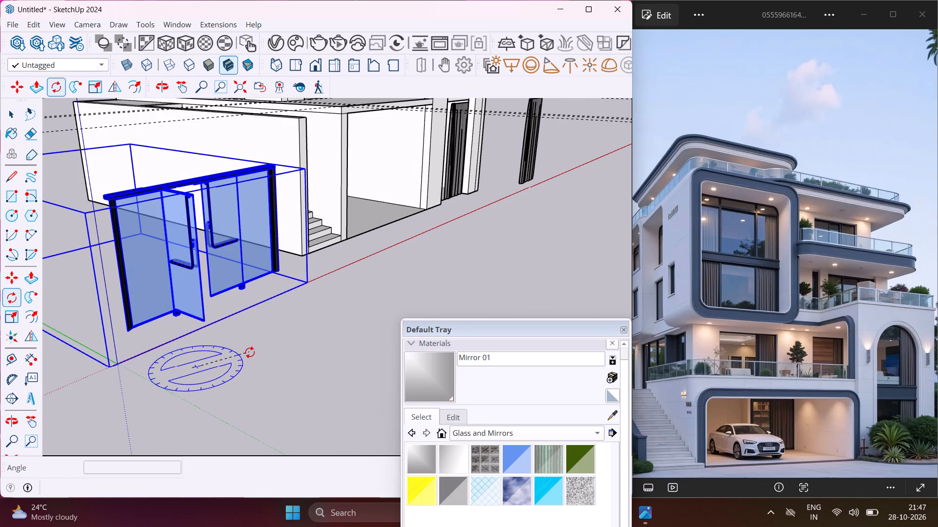
{"action": "key", "text": "Escape"}
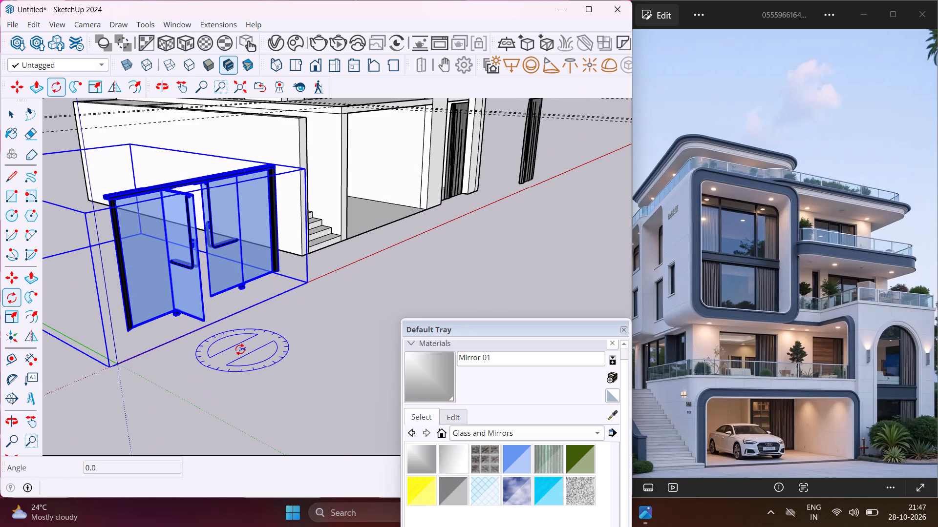
{"action": "left_click", "coordinate": [225, 373]}
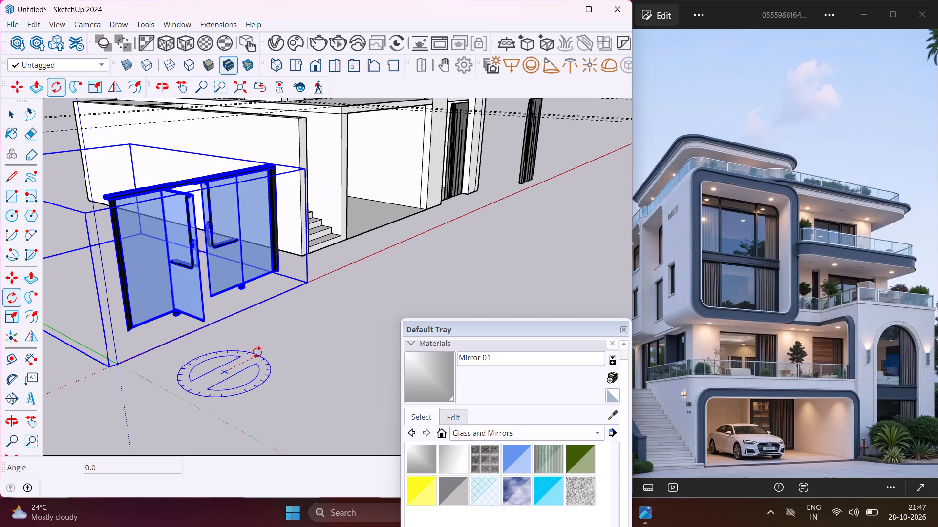
{"action": "left_click", "coordinate": [258, 352]}
{"action": "left_click", "coordinate": [259, 386]}
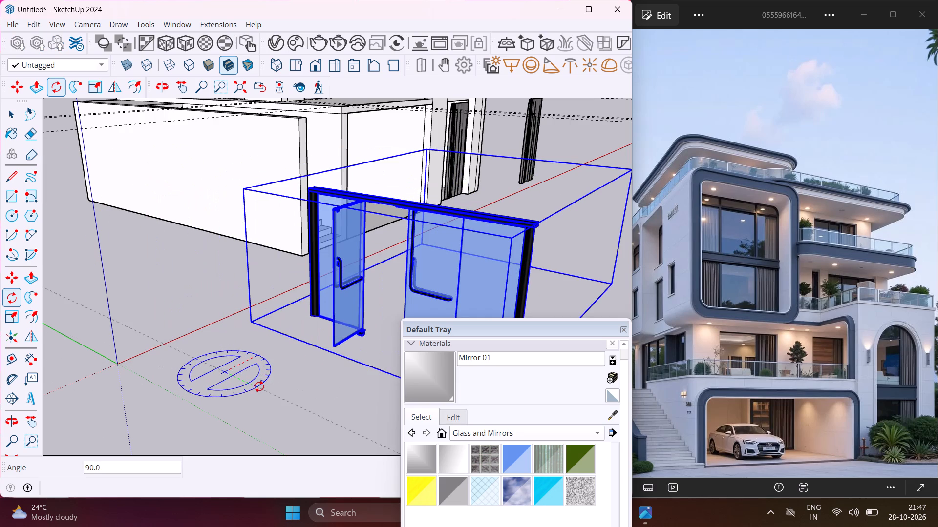
Move the glass door by its bottom outer frame corner to the wall corner at the wide upper-floor opening above the stairs.
{"action": "scroll", "coordinate": [150, 325], "scroll_direction": "down", "scroll_amount": 5}
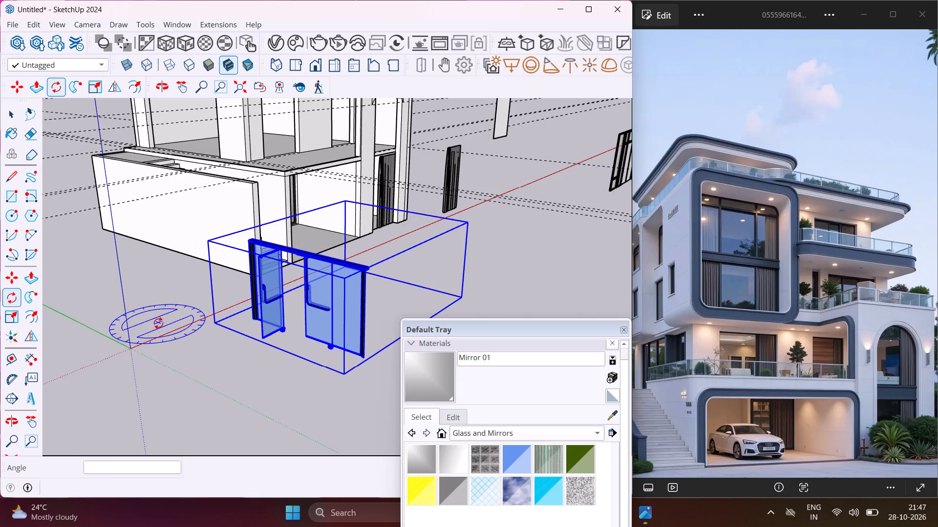
{"action": "key", "text": "m"}
{"action": "scroll", "coordinate": [362, 366], "scroll_direction": "up", "scroll_amount": 18}
{"action": "left_click", "coordinate": [369, 339]}
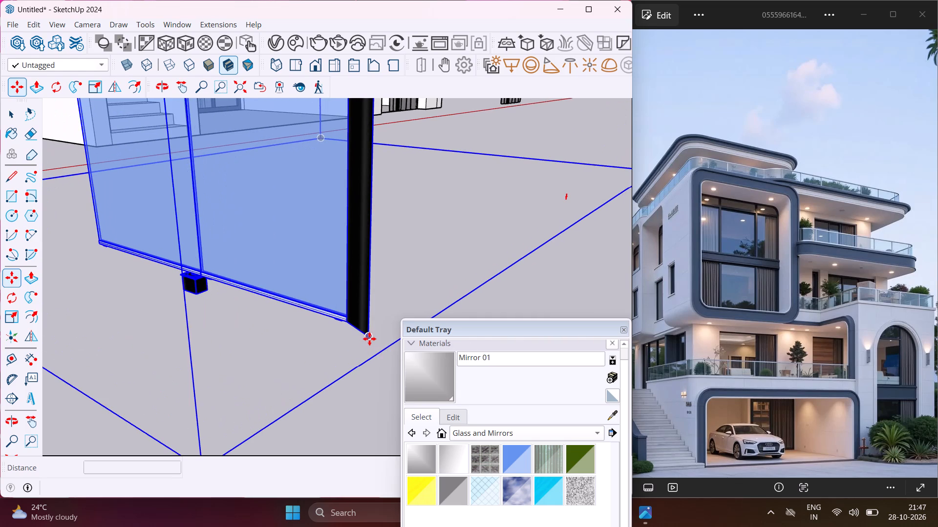
{"action": "scroll", "coordinate": [278, 344], "scroll_direction": "down", "scroll_amount": 12}
{"action": "middle_click_drag", "start_coordinate": [260, 353], "coordinate": [308, 410]}
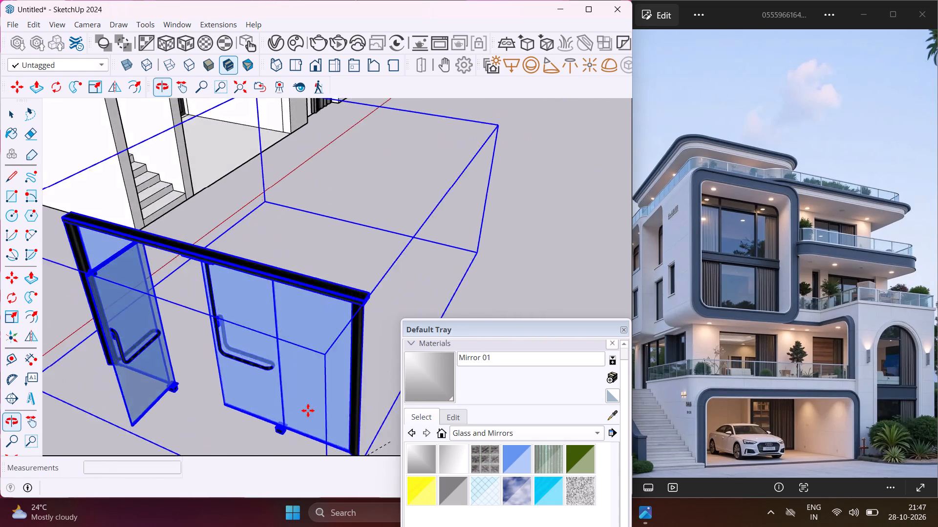
{"action": "scroll", "coordinate": [299, 401], "scroll_direction": "down", "scroll_amount": 14}
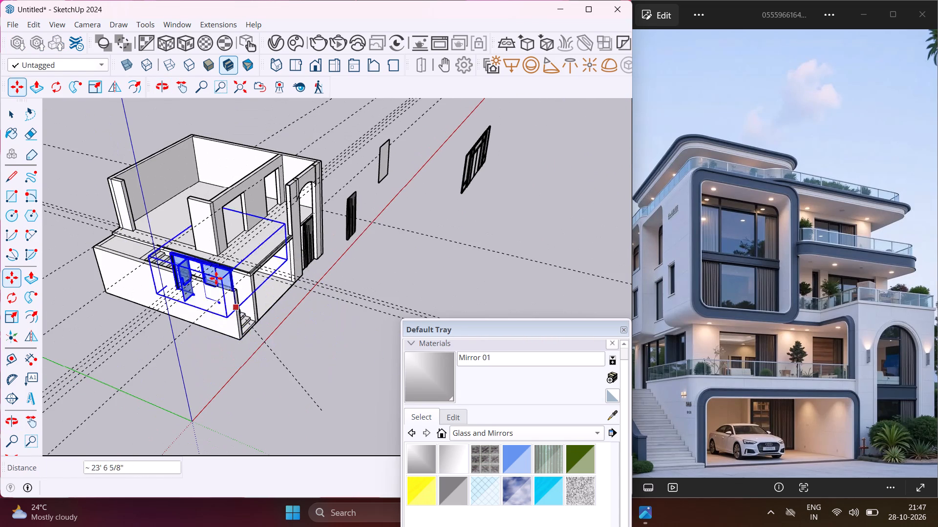
{"action": "scroll", "coordinate": [202, 257], "scroll_direction": "up", "scroll_amount": 10}
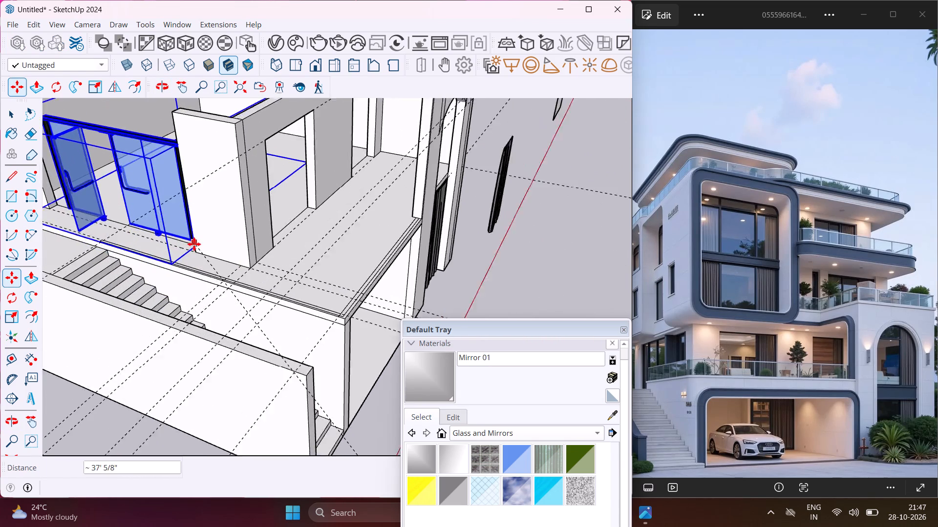
{"action": "scroll", "coordinate": [194, 244], "scroll_direction": "up", "scroll_amount": 5}
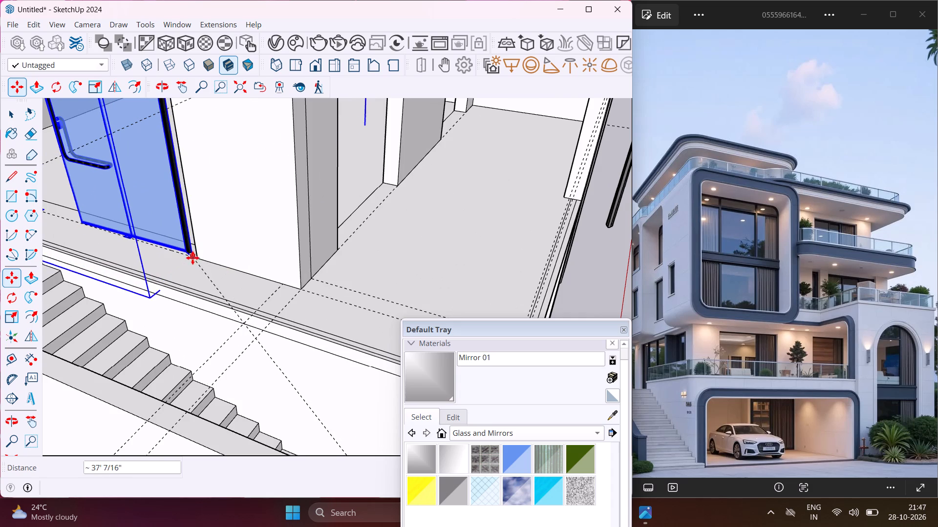
{"action": "left_click", "coordinate": [196, 258]}
Fine-tune the door's position by snapping its bottom frame corner to the endpoint at the base of the adjoining wall.
{"action": "middle_click_drag", "start_coordinate": [192, 257], "coordinate": [264, 220]}
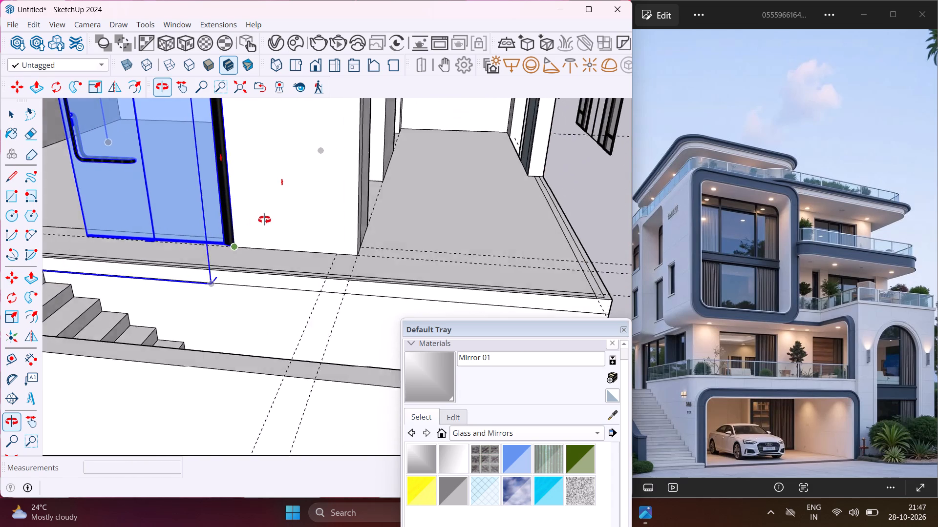
{"action": "middle_click_drag", "start_coordinate": [264, 220], "coordinate": [265, 219]}
{"action": "scroll", "coordinate": [237, 235], "scroll_direction": "up", "scroll_amount": 16}
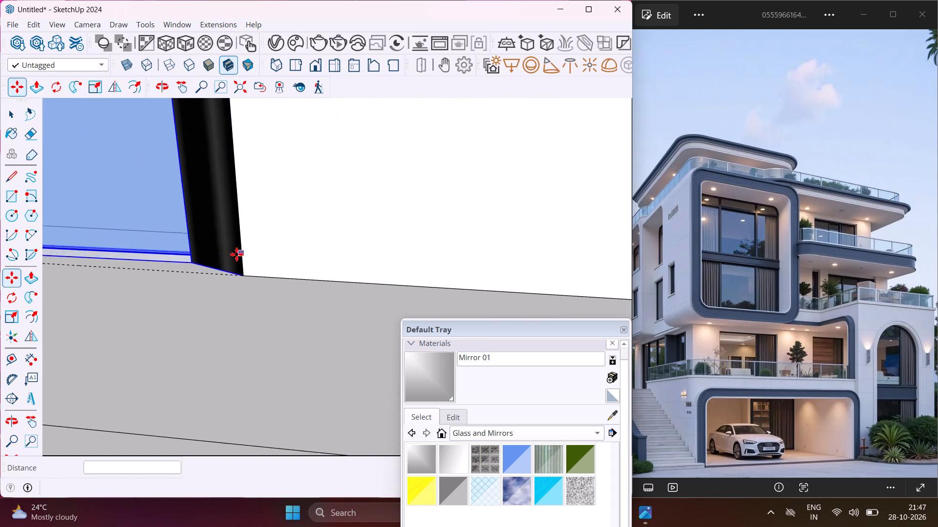
{"action": "scroll", "coordinate": [236, 254], "scroll_direction": "up", "scroll_amount": 1}
{"action": "left_click", "coordinate": [242, 261]}
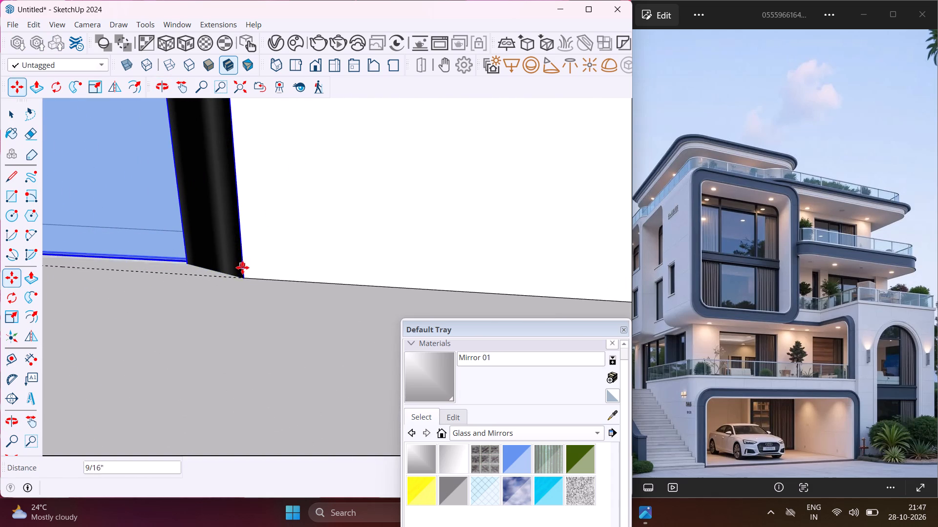
{"action": "left_click", "coordinate": [242, 275]}
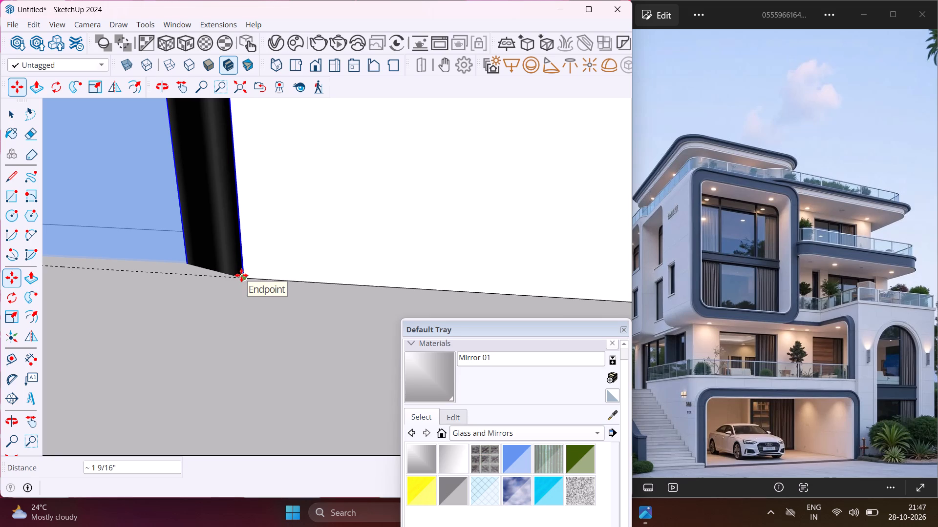
Scale the glass door's width by 1.22 along the red axis so it spans the opening to the opposite wall.
{"action": "scroll", "coordinate": [238, 263], "scroll_direction": "down", "scroll_amount": 15}
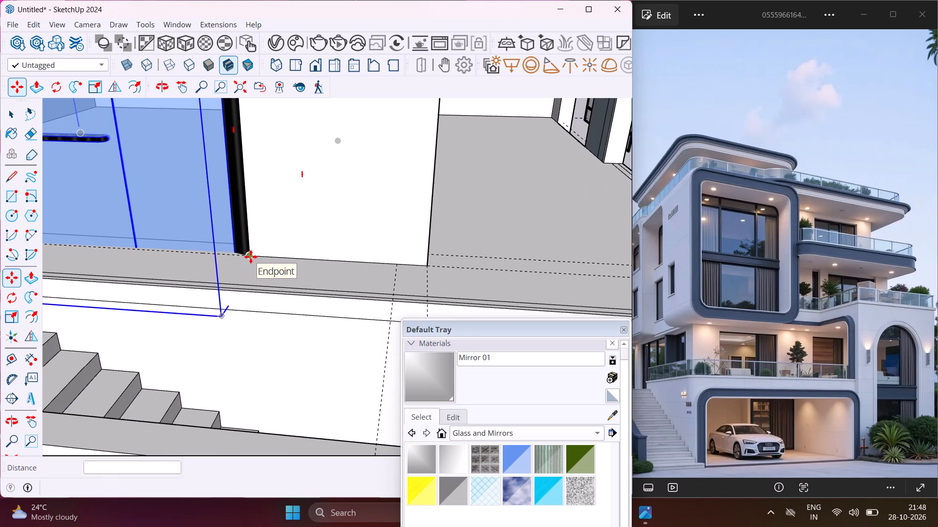
{"action": "scroll", "coordinate": [250, 257], "scroll_direction": "down", "scroll_amount": 11}
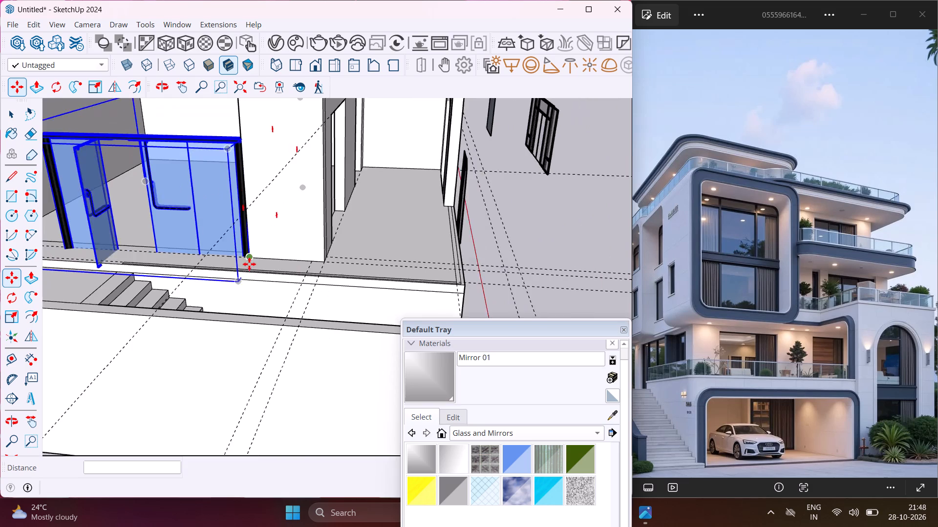
{"action": "middle_click_drag", "start_coordinate": [243, 255], "coordinate": [422, 255]}
{"action": "scroll", "coordinate": [416, 236], "scroll_direction": "down", "scroll_amount": 4}
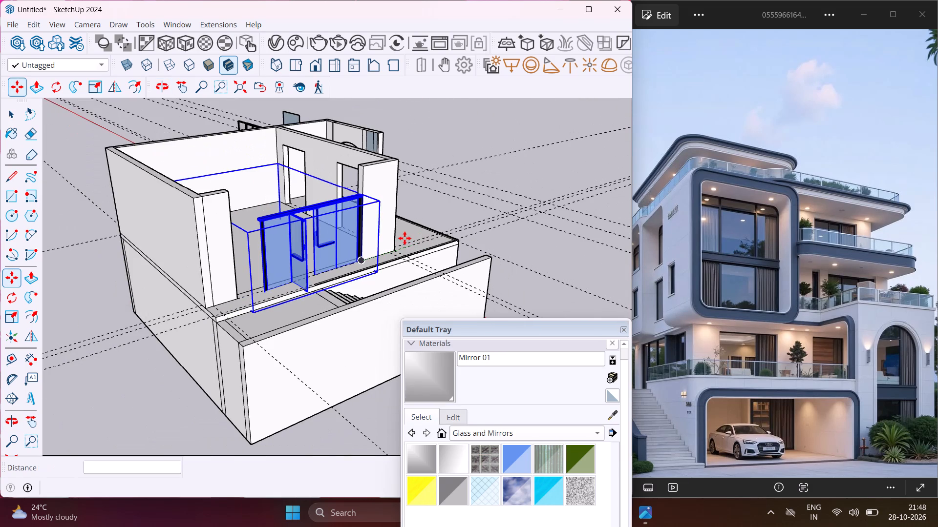
{"action": "left_click", "coordinate": [8, 314]}
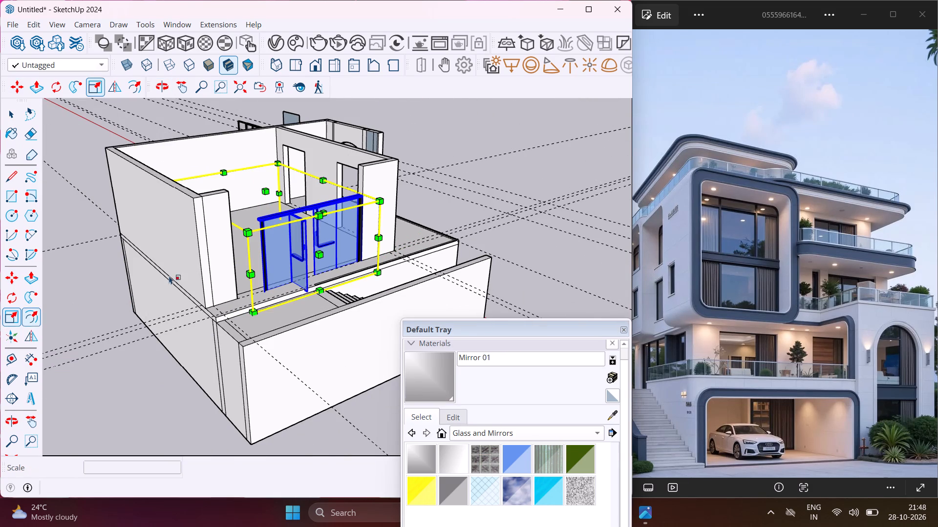
{"action": "scroll", "coordinate": [247, 259], "scroll_direction": "up", "scroll_amount": 4}
{"action": "middle_click_drag", "start_coordinate": [245, 265], "coordinate": [150, 333]}
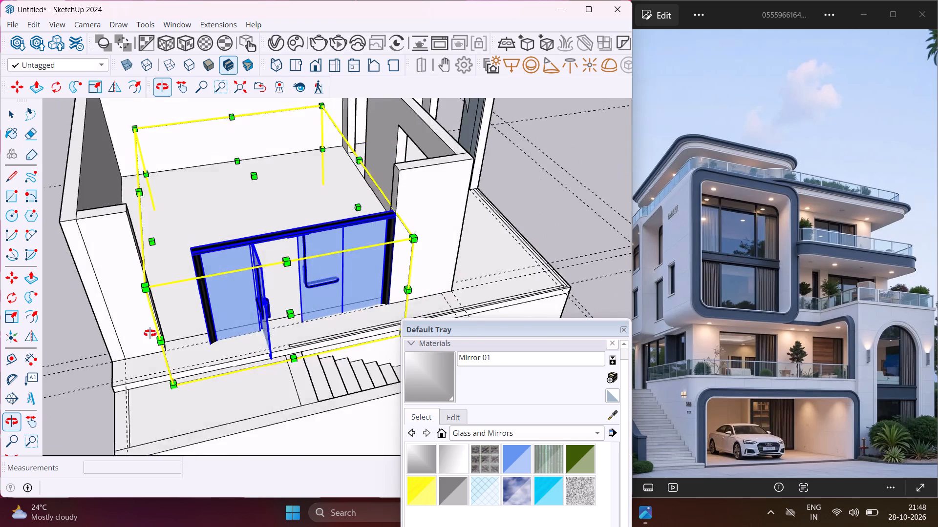
{"action": "middle_click_drag", "start_coordinate": [150, 333], "coordinate": [141, 339]}
{"action": "left_click", "coordinate": [149, 237]}
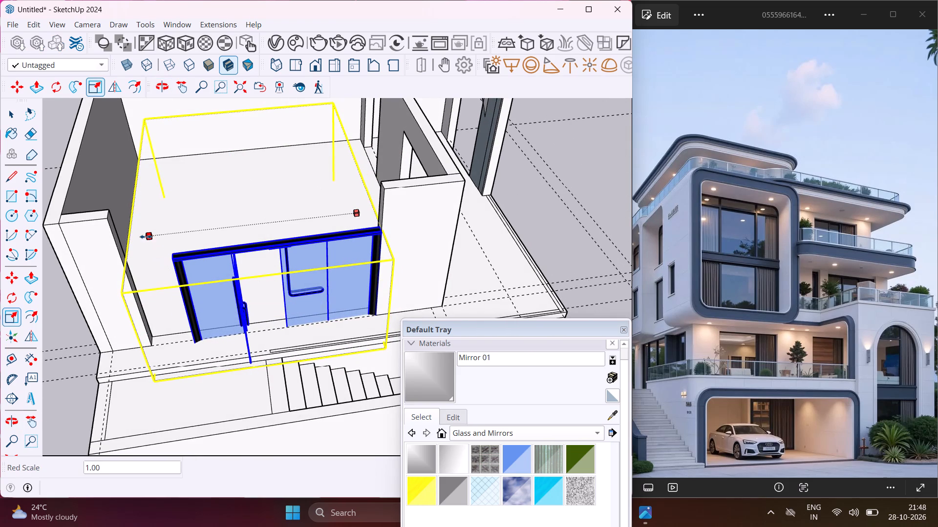
{"action": "left_click", "coordinate": [98, 229]}
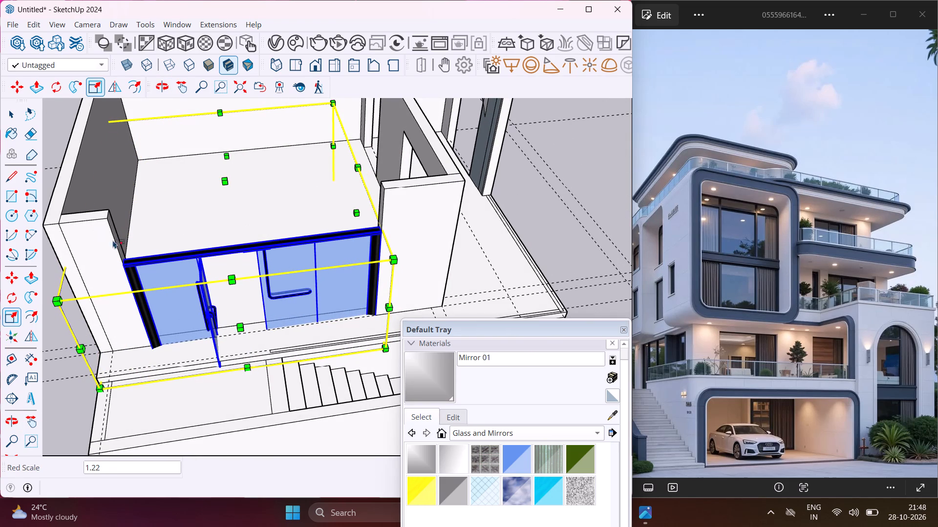
Scale the glass door vertically along the blue axis to a height of 10'.
{"action": "left_click", "coordinate": [227, 177]}
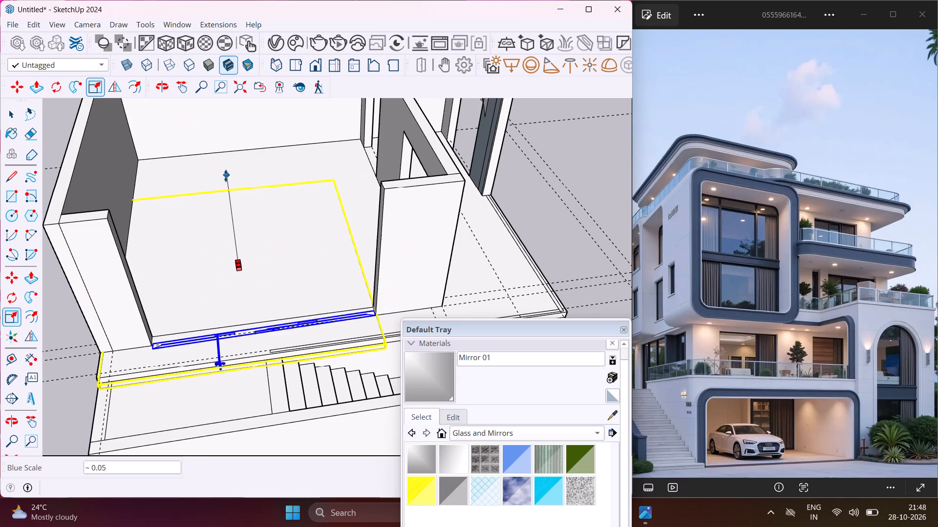
{"action": "scroll", "coordinate": [215, 158], "scroll_direction": "down", "scroll_amount": 5}
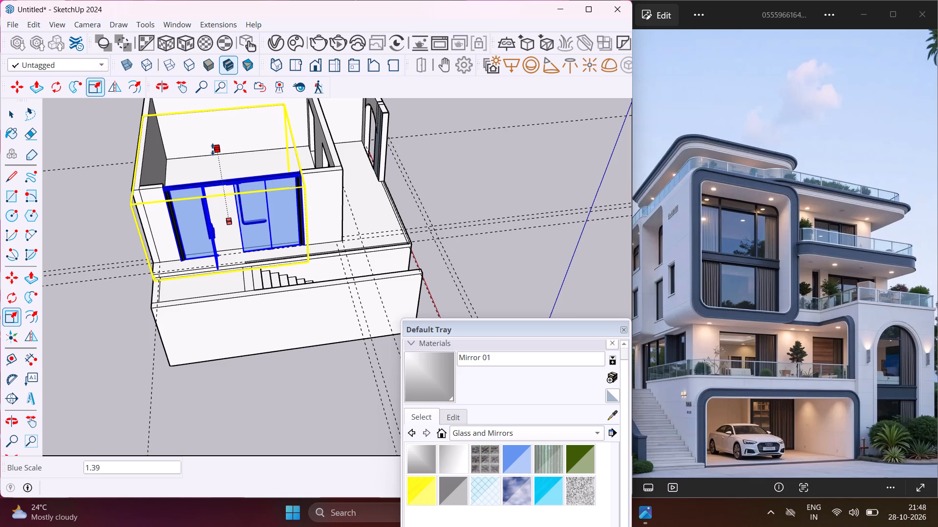
{"action": "type", "text": "10'"}
{"action": "key", "text": "Return"}
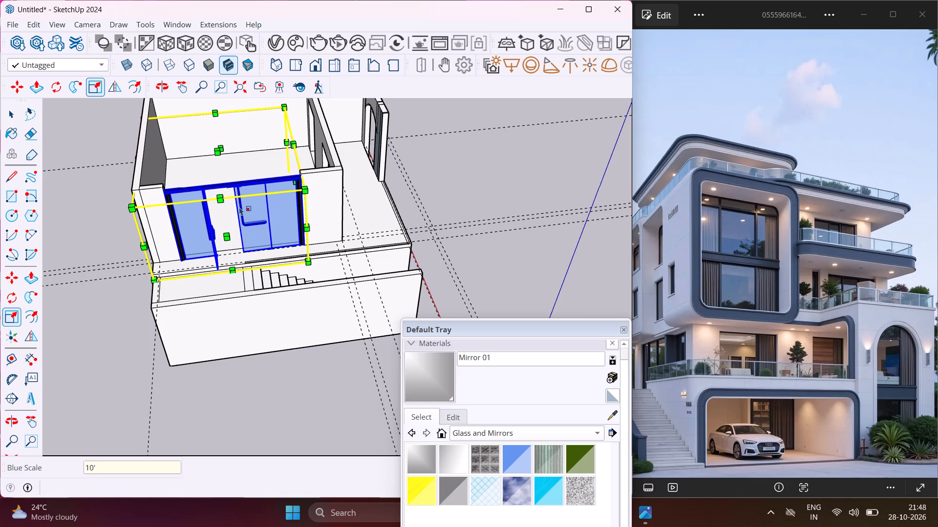
Stretch the glass door upward along the blue axis by a scale factor of 1.05.
{"action": "middle_click_drag", "start_coordinate": [257, 247], "coordinate": [61, 289]}
{"action": "scroll", "coordinate": [284, 118], "scroll_direction": "up", "scroll_amount": 2}
{"action": "left_click", "coordinate": [286, 107]}
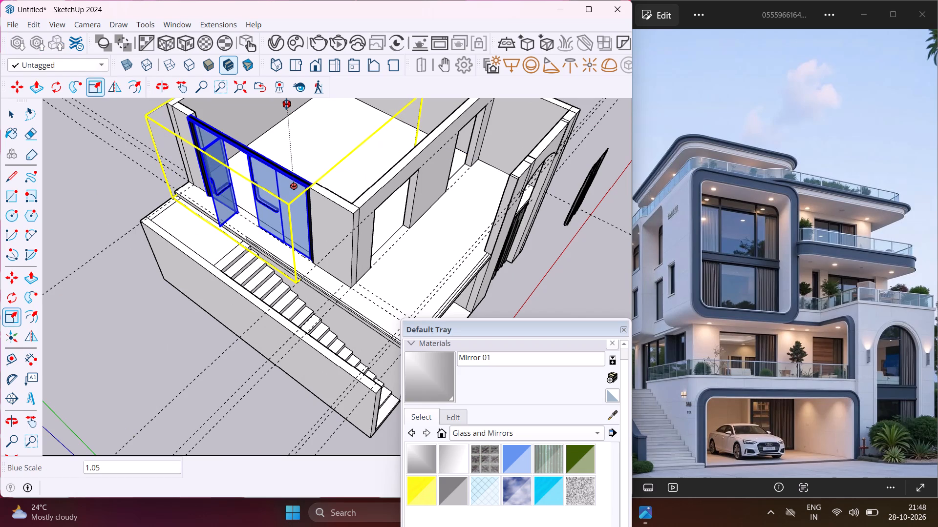
{"action": "left_click", "coordinate": [286, 104]}
Move the glass door 2 3/8" back into the opening, within the wall thickness, and deselect it.
{"action": "scroll", "coordinate": [312, 249], "scroll_direction": "up", "scroll_amount": 10}
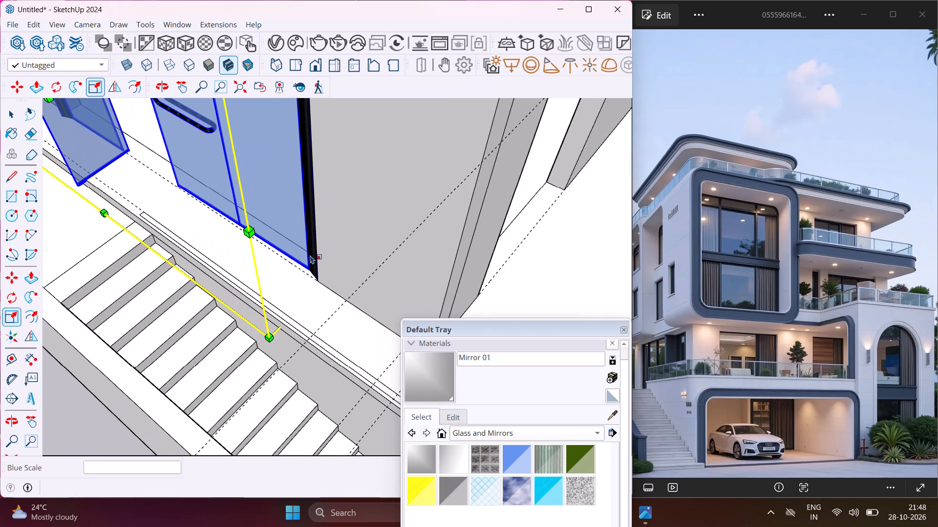
{"action": "key", "text": "m"}
{"action": "scroll", "coordinate": [310, 270], "scroll_direction": "down", "scroll_amount": 4}
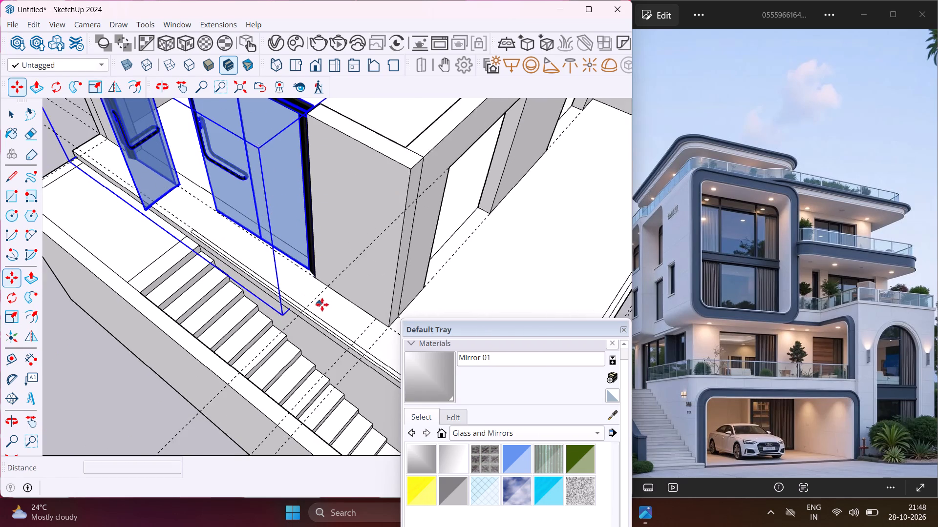
{"action": "scroll", "coordinate": [322, 304], "scroll_direction": "up", "scroll_amount": 4}
{"action": "left_click", "coordinate": [334, 323]}
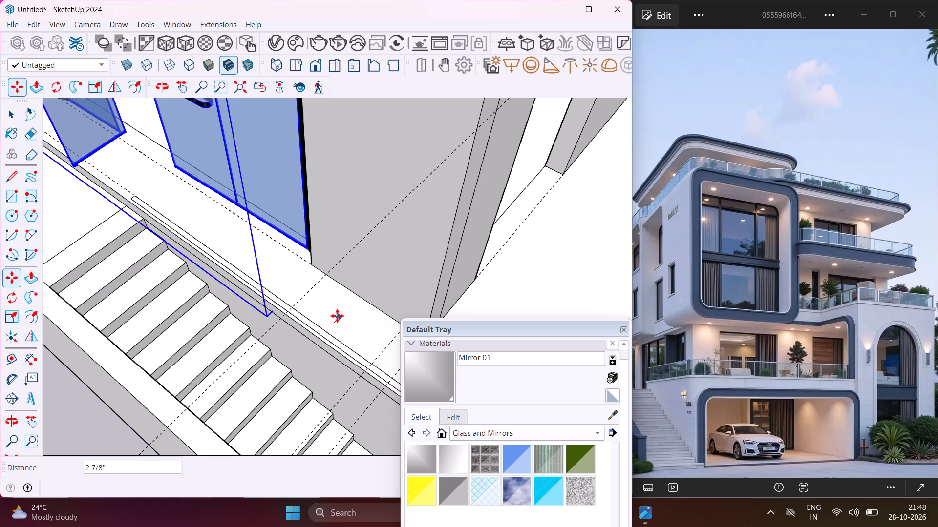
{"action": "scroll", "coordinate": [337, 316], "scroll_direction": "up", "scroll_amount": 6}
{"action": "left_click", "coordinate": [336, 318]}
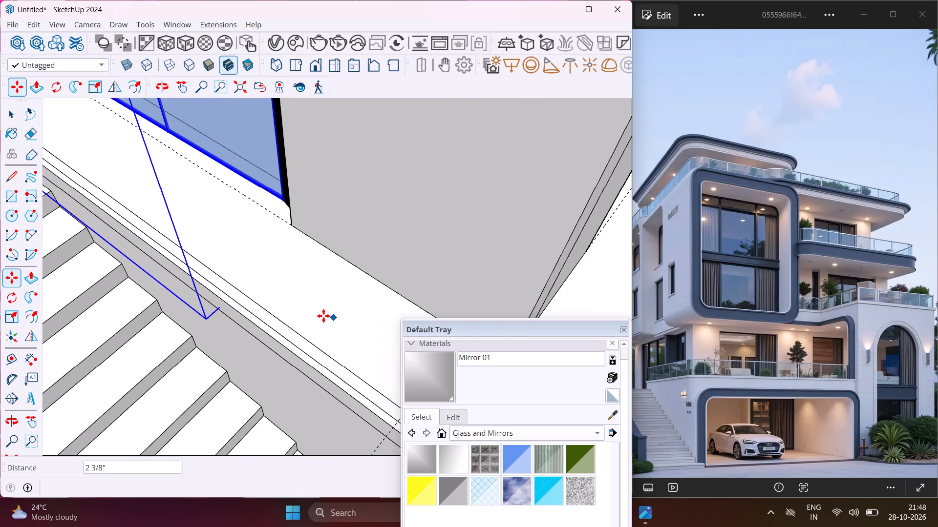
{"action": "scroll", "coordinate": [302, 305], "scroll_direction": "down", "scroll_amount": 7}
{"action": "middle_click_drag", "start_coordinate": [302, 305], "coordinate": [382, 302]}
{"action": "scroll", "coordinate": [376, 271], "scroll_direction": "down", "scroll_amount": 6}
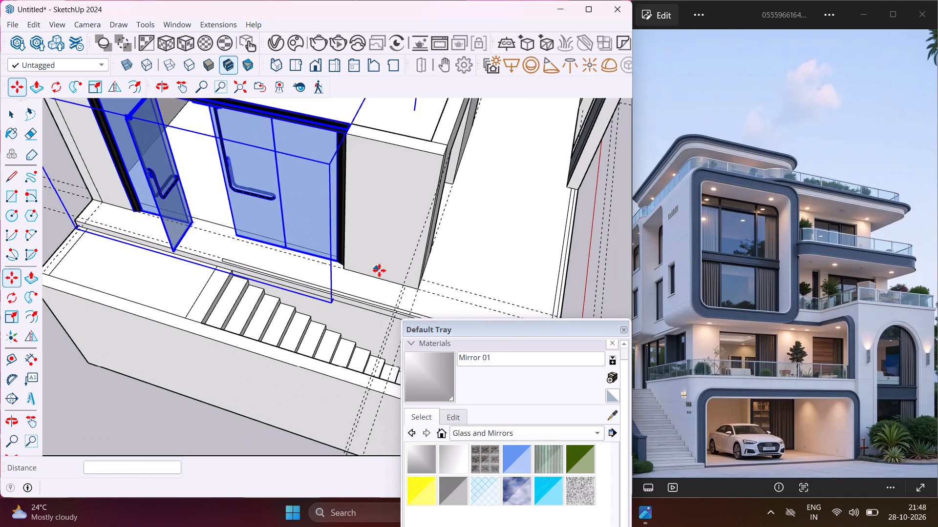
{"action": "middle_click_drag", "start_coordinate": [276, 273], "coordinate": [390, 270]}
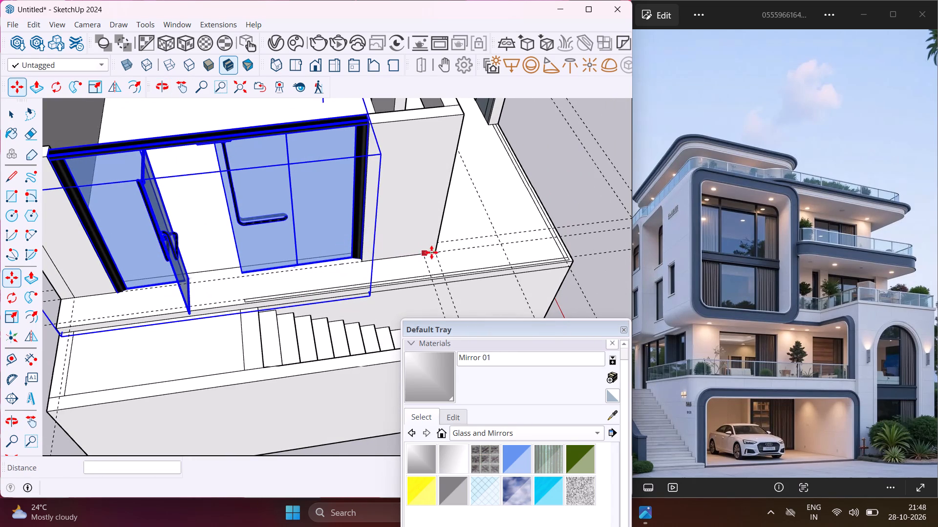
{"action": "key", "text": "Escape"}
{"action": "key", "text": "space"}
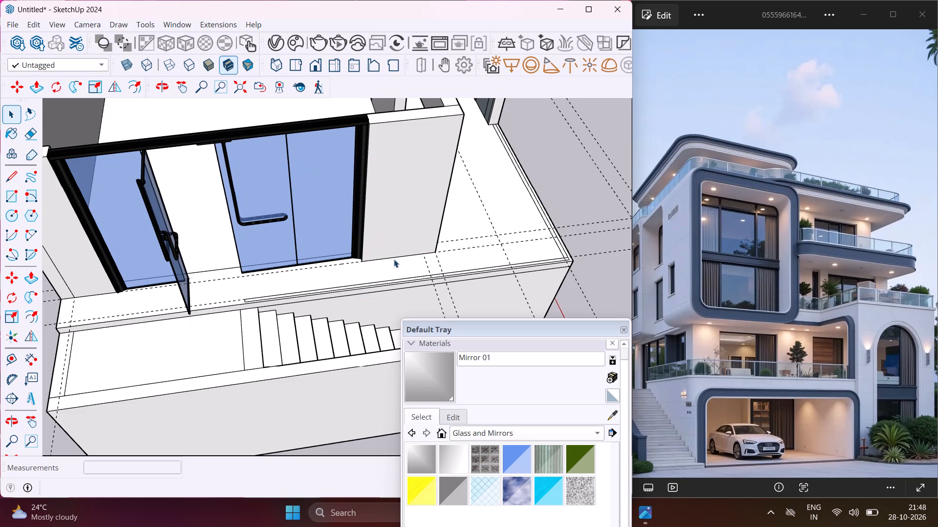
Move the glass door about 2 13/16" further into the wall opening and nudge it once more to align its frame.
{"action": "middle_click_drag", "start_coordinate": [242, 281], "coordinate": [369, 247]}
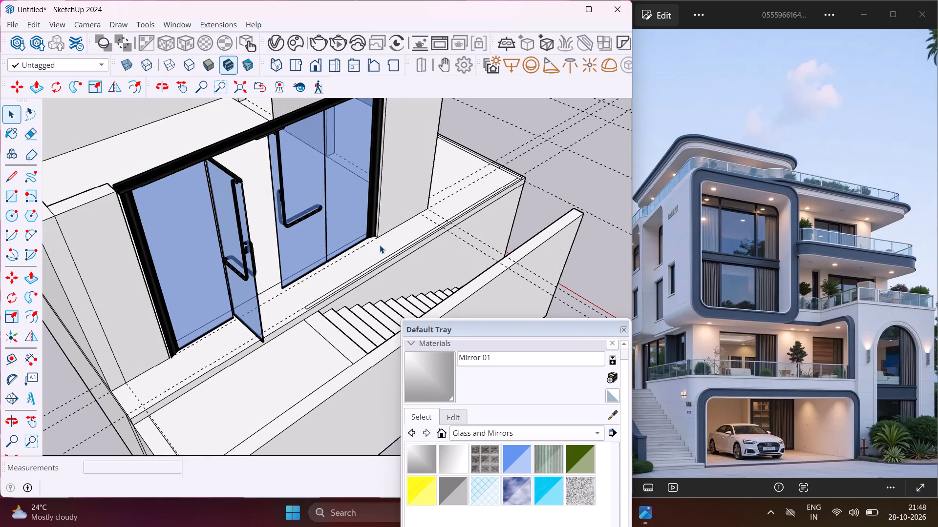
{"action": "left_click", "coordinate": [220, 291]}
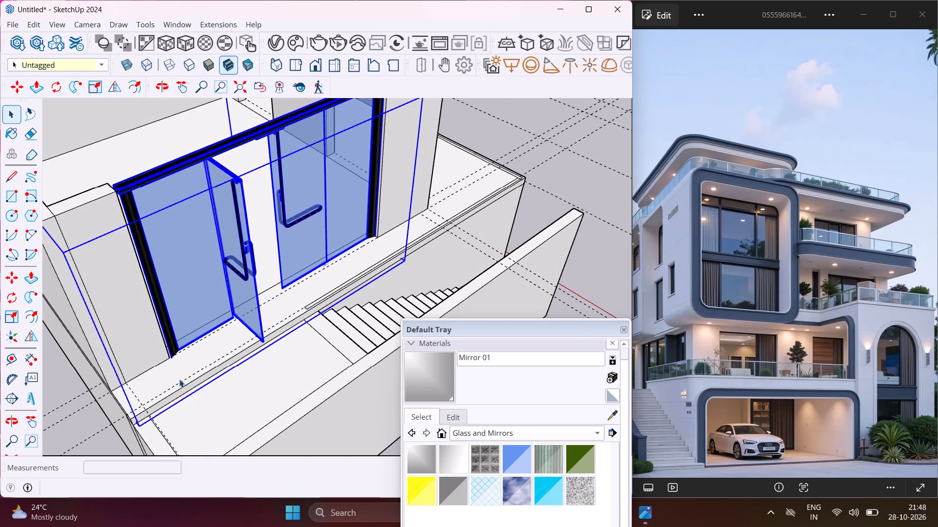
{"action": "key", "text": "m"}
{"action": "scroll", "coordinate": [179, 378], "scroll_direction": "up", "scroll_amount": 9}
{"action": "left_click", "coordinate": [177, 378]}
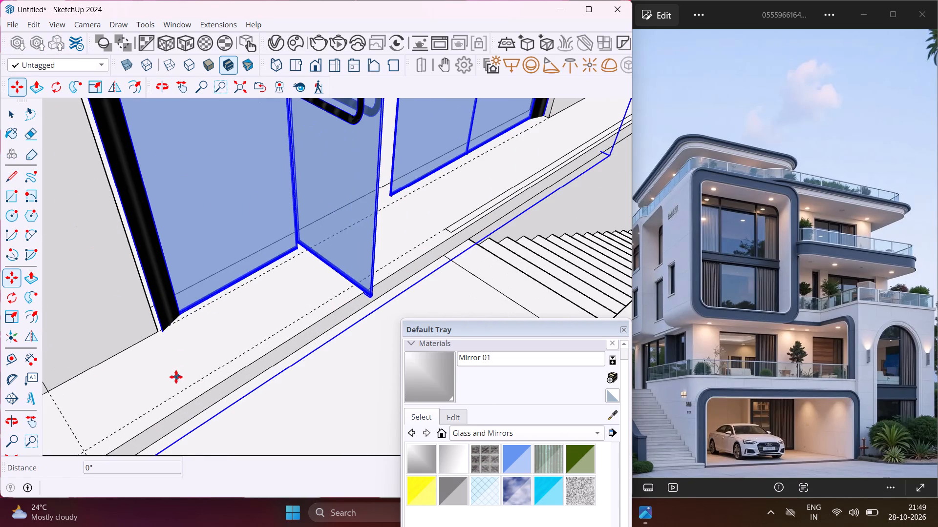
{"action": "left_click", "coordinate": [169, 373]}
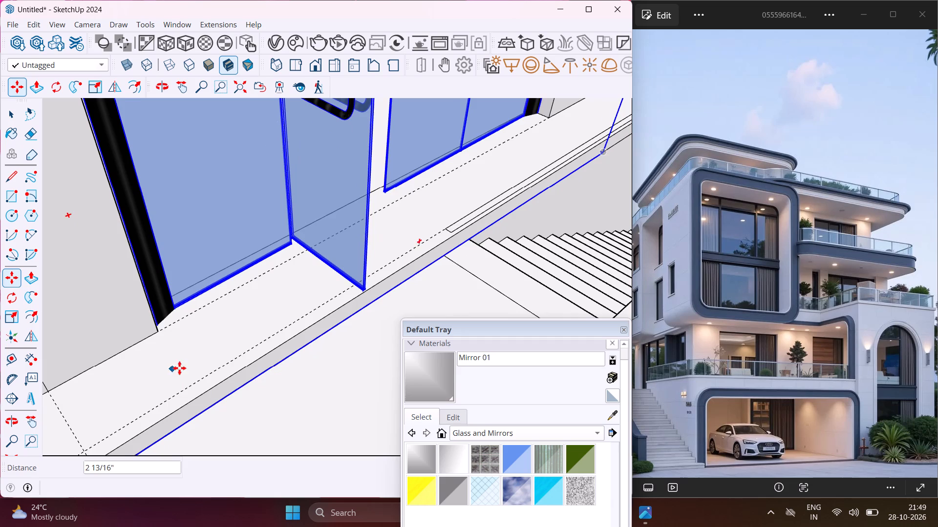
{"action": "scroll", "coordinate": [182, 367], "scroll_direction": "up", "scroll_amount": 3}
{"action": "left_click", "coordinate": [192, 360]}
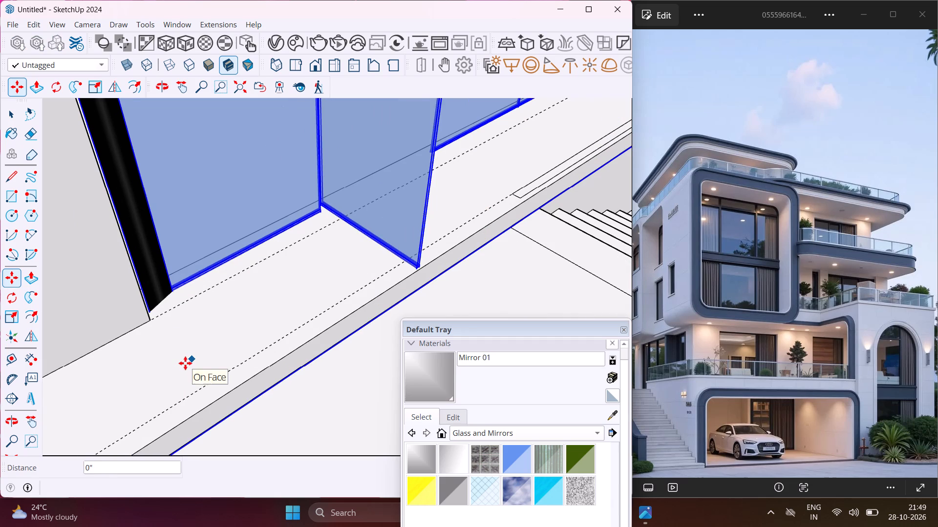
{"action": "left_click", "coordinate": [183, 365]}
{"action": "scroll", "coordinate": [140, 372], "scroll_direction": "down", "scroll_amount": 6}
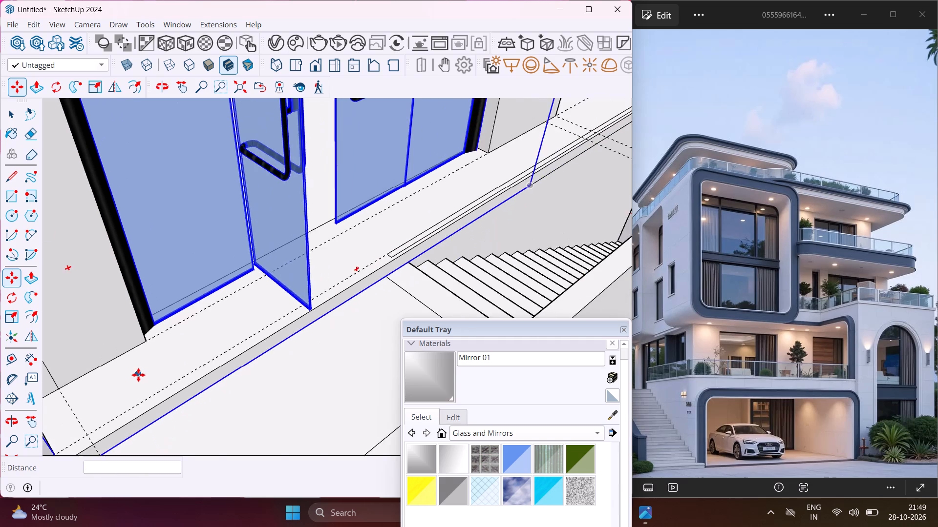
{"action": "scroll", "coordinate": [136, 374], "scroll_direction": "down", "scroll_amount": 10}
{"action": "key", "text": "Escape"}
{"action": "key", "text": "space"}
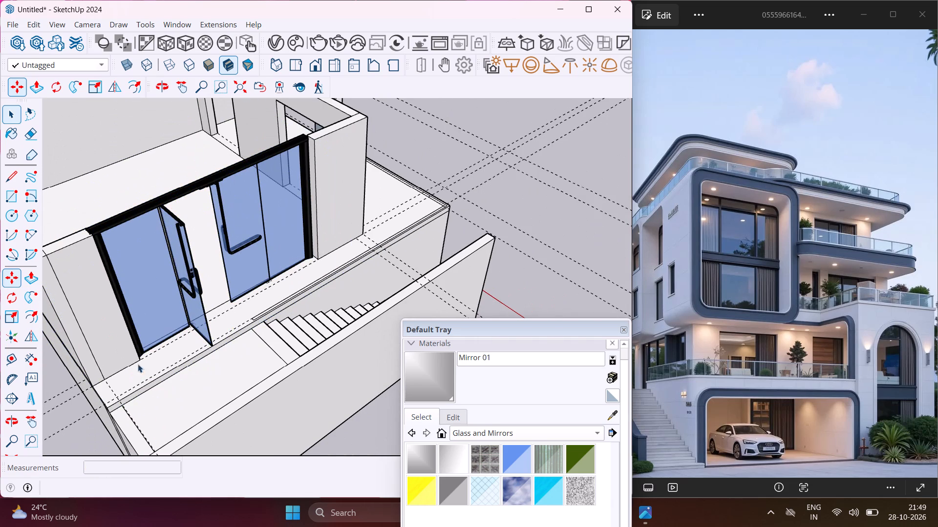
Draw a 23' 3" by 6" upright rotated rectangle along the outer top edge of the room's side wall.
{"action": "scroll", "coordinate": [198, 265], "scroll_direction": "down", "scroll_amount": 6}
{"action": "middle_click_drag", "start_coordinate": [174, 279], "coordinate": [203, 287]}
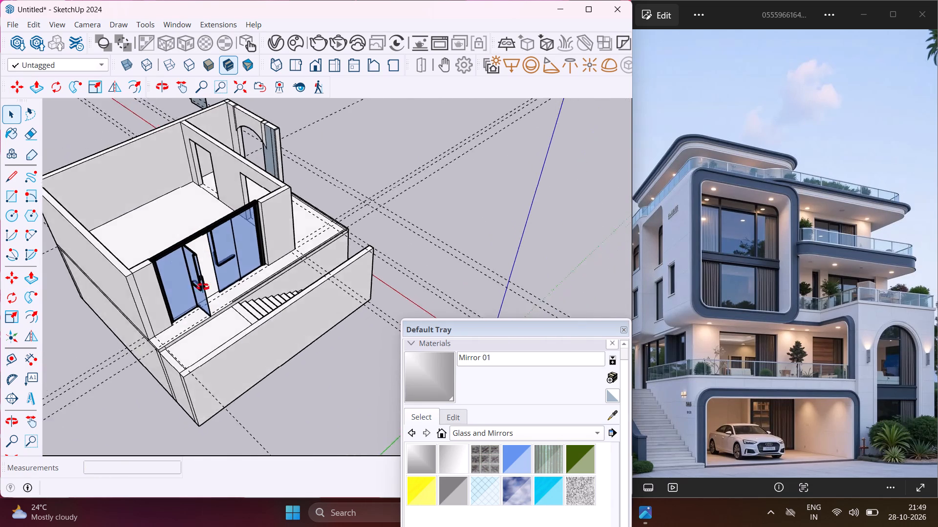
{"action": "middle_click_drag", "start_coordinate": [203, 287], "coordinate": [372, 285]}
{"action": "scroll", "coordinate": [282, 282], "scroll_direction": "down", "scroll_amount": 4}
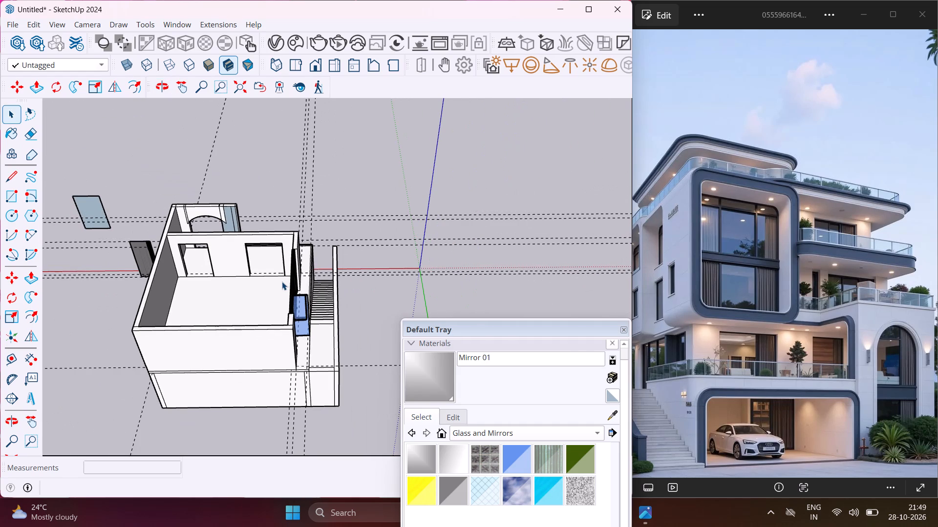
{"action": "middle_click_drag", "start_coordinate": [286, 288], "coordinate": [81, 277]}
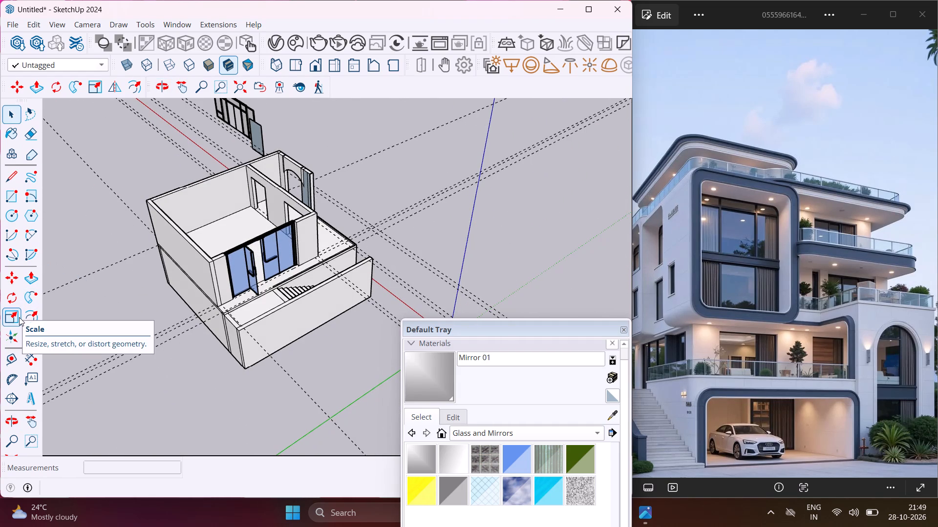
{"action": "left_click", "coordinate": [30, 204]}
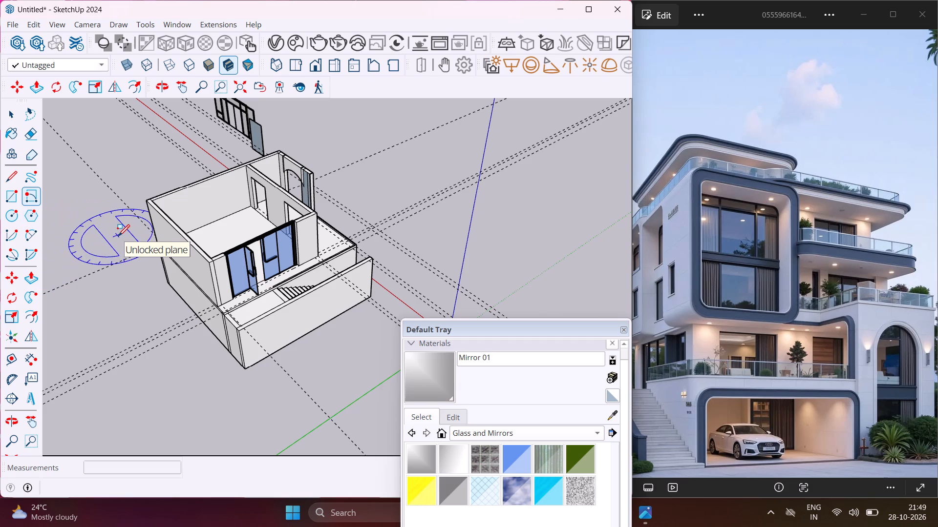
{"action": "scroll", "coordinate": [118, 236], "scroll_direction": "up", "scroll_amount": 8}
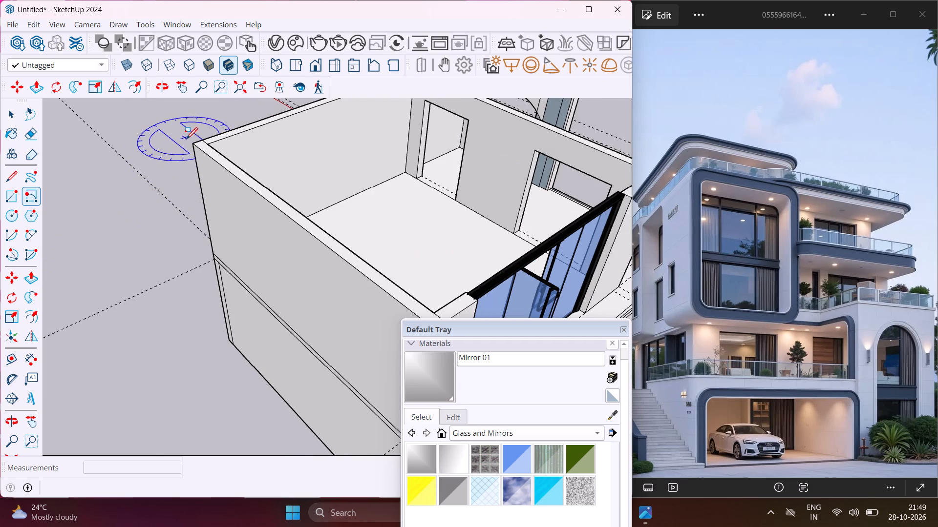
{"action": "left_click", "coordinate": [192, 143]}
{"action": "scroll", "coordinate": [218, 160], "scroll_direction": "down", "scroll_amount": 5}
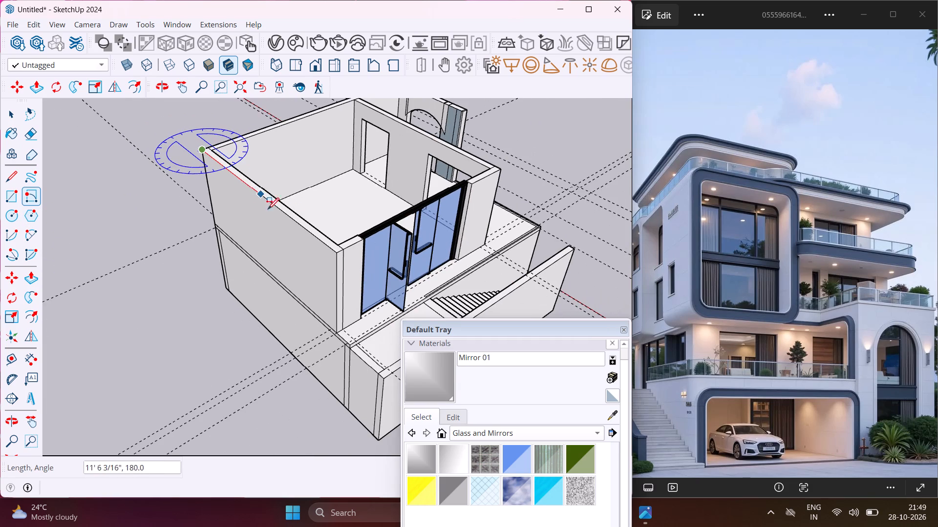
{"action": "left_click", "coordinate": [336, 254]}
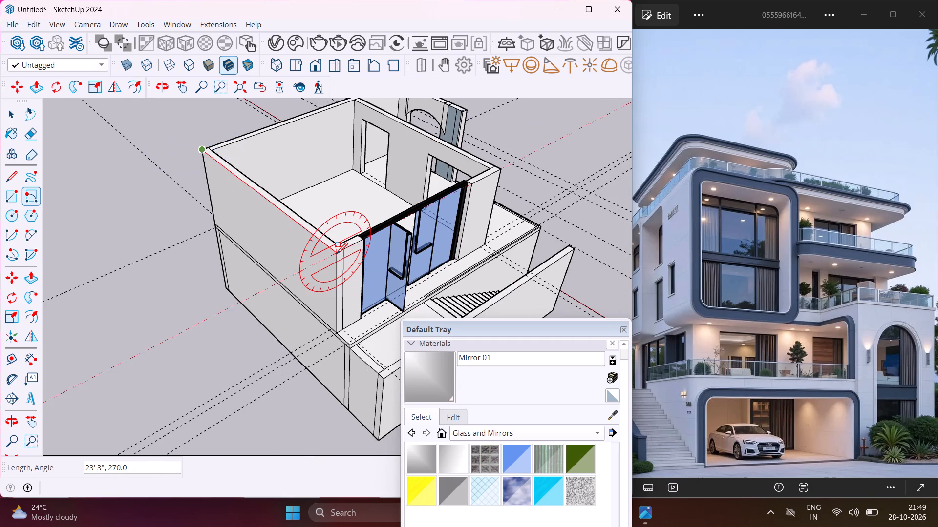
{"action": "middle_click_drag", "start_coordinate": [336, 254], "coordinate": [219, 279]}
{"action": "scroll", "coordinate": [241, 255], "scroll_direction": "up", "scroll_amount": 4}
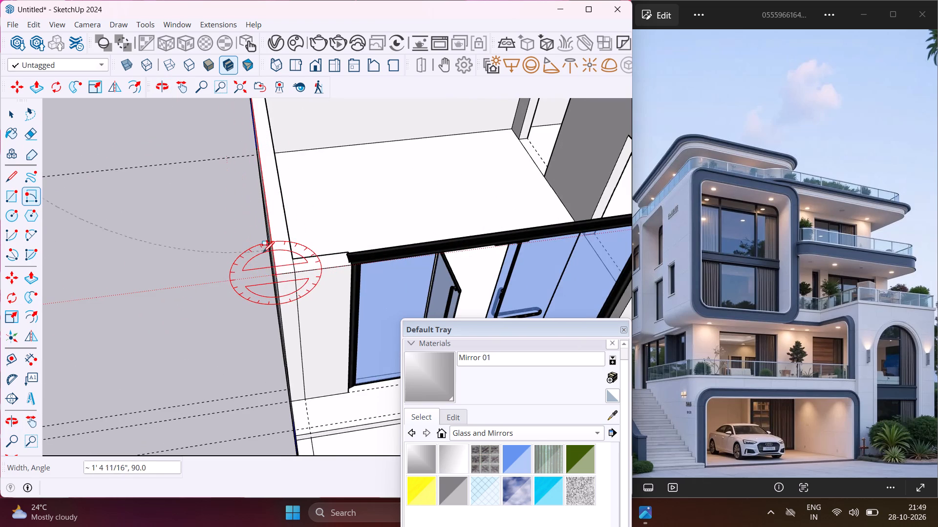
{"action": "middle_click_drag", "start_coordinate": [269, 253], "coordinate": [260, 202]}
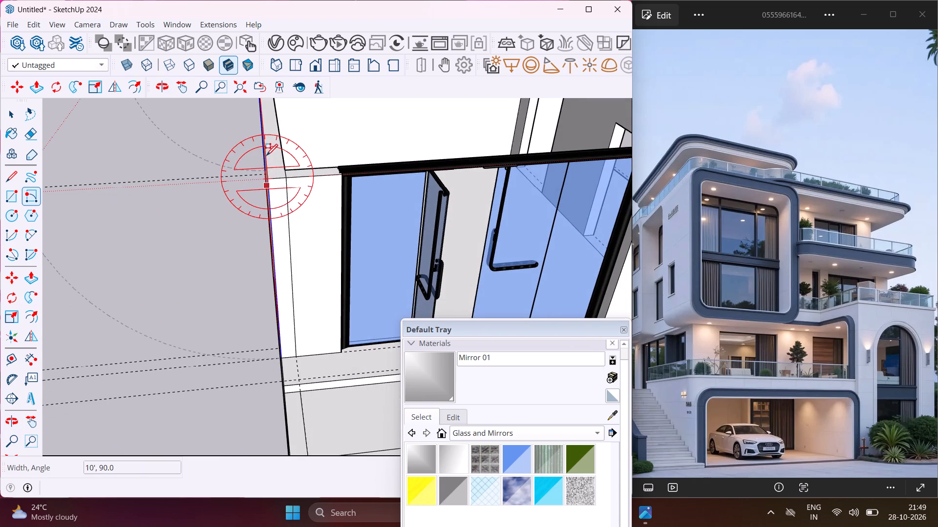
{"action": "middle_click_drag", "start_coordinate": [266, 142], "coordinate": [256, 187]}
{"action": "scroll", "coordinate": [256, 187], "scroll_direction": "down", "scroll_amount": 5}
{"action": "middle_click_drag", "start_coordinate": [256, 187], "coordinate": [256, 176]}
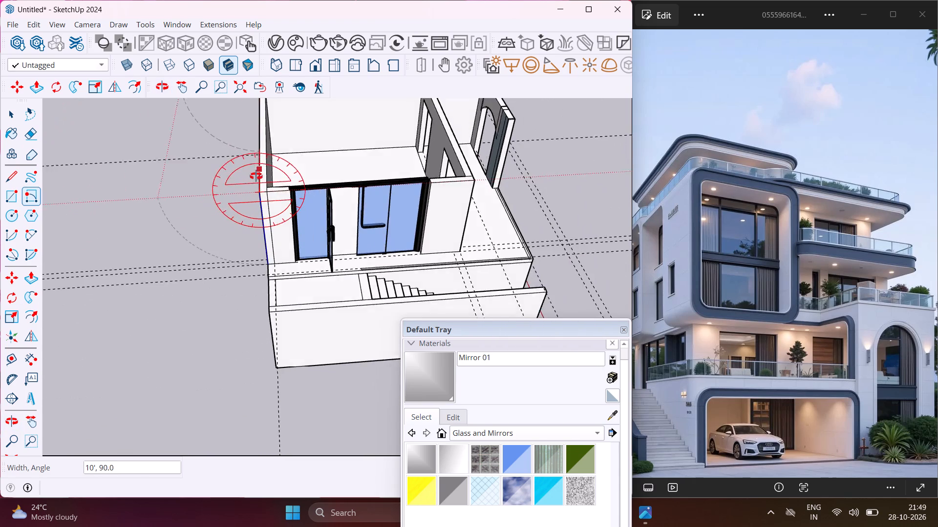
{"action": "middle_click_drag", "start_coordinate": [256, 176], "coordinate": [262, 118]}
{"action": "scroll", "coordinate": [280, 131], "scroll_direction": "up", "scroll_amount": 6}
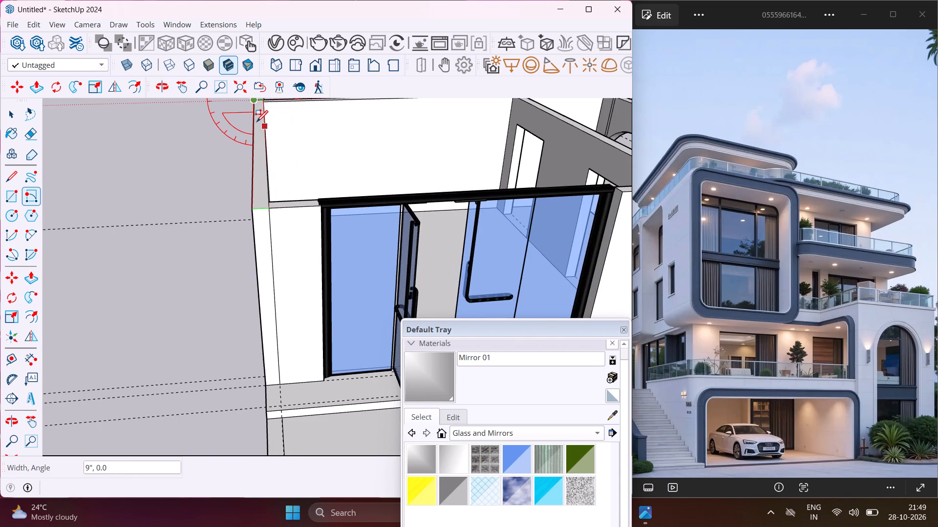
{"action": "middle_click_drag", "start_coordinate": [253, 120], "coordinate": [244, 80]}
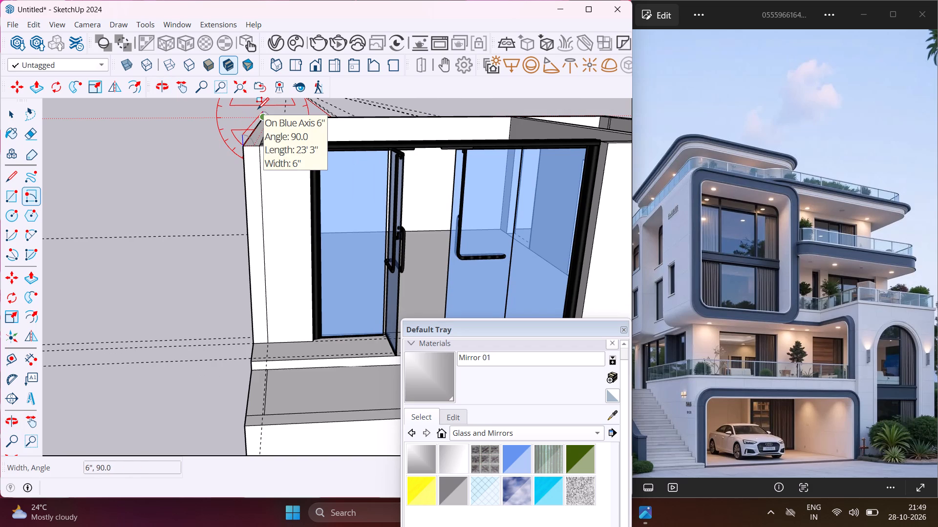
{"action": "key", "text": "6"}
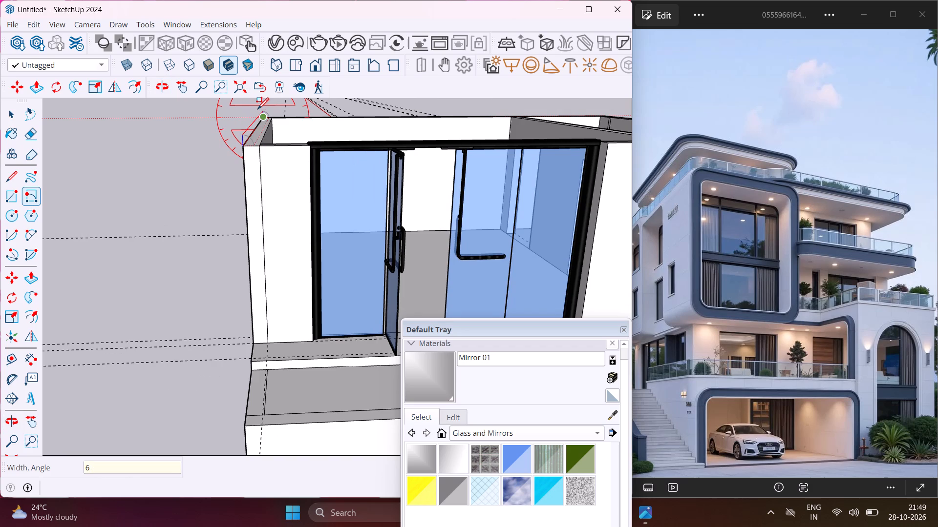
{"action": "key", "text": "shift+quotedbl"}
{"action": "key", "text": "Return"}
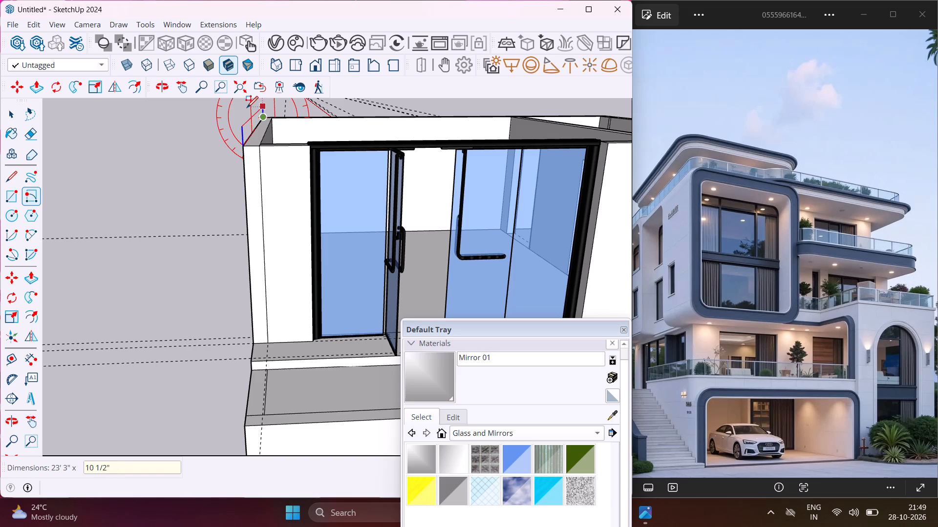
{"action": "type", "text": "6\""}
{"action": "key", "text": "Return"}
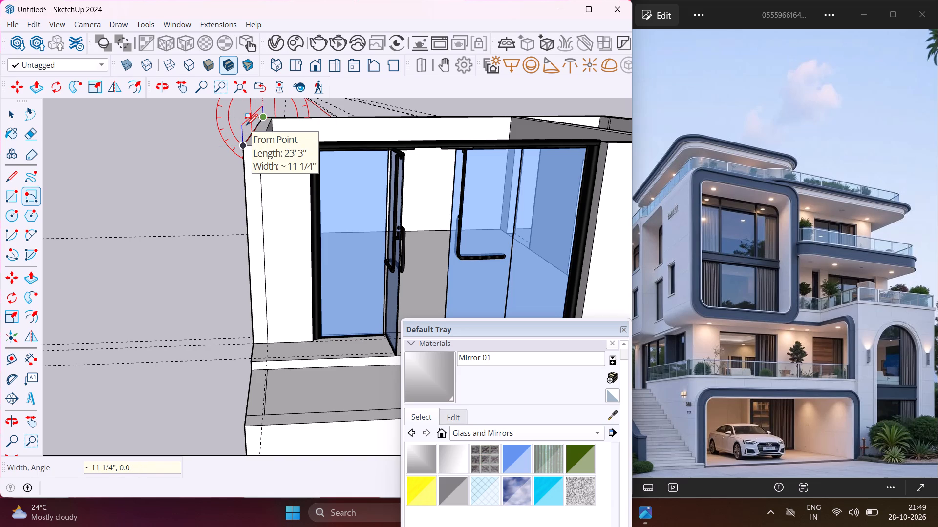
{"action": "key", "text": "6"}
{"action": "key", "text": "shift+quotedbl"}
{"action": "key", "text": "Return"}
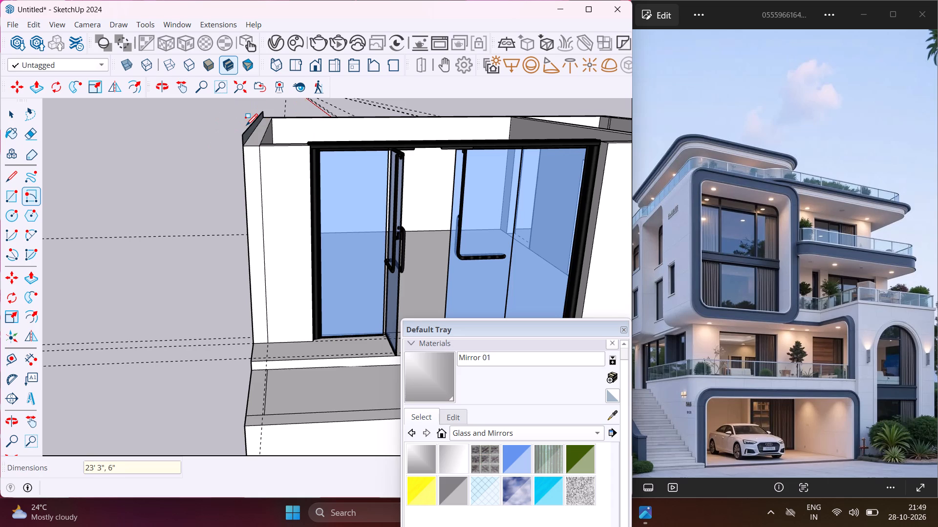
{"action": "key", "text": "Escape"}
{"action": "key", "text": "space"}
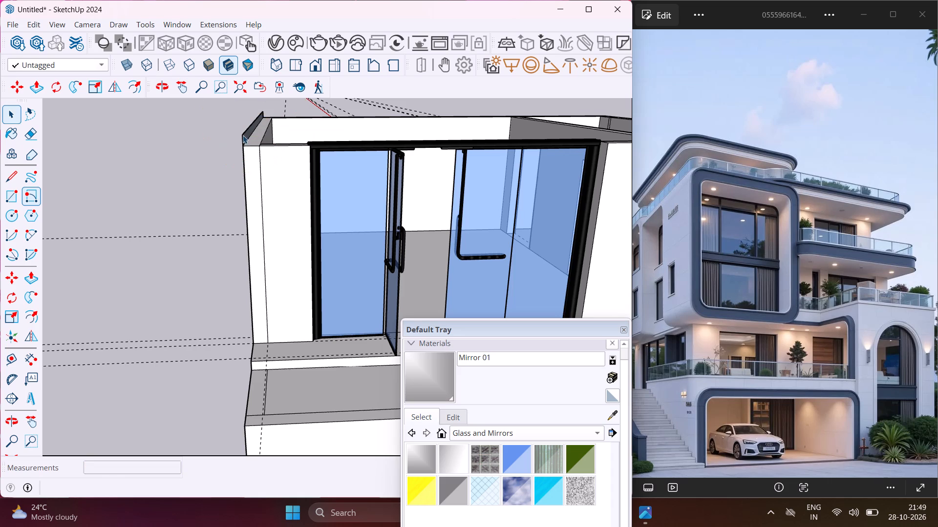
Push/pull the upright 6" face 22' across the room to the opposite wall, forming its roof slab.
{"action": "scroll", "coordinate": [243, 139], "scroll_direction": "up", "scroll_amount": 4}
{"action": "middle_click_drag", "start_coordinate": [246, 139], "coordinate": [136, 206]}
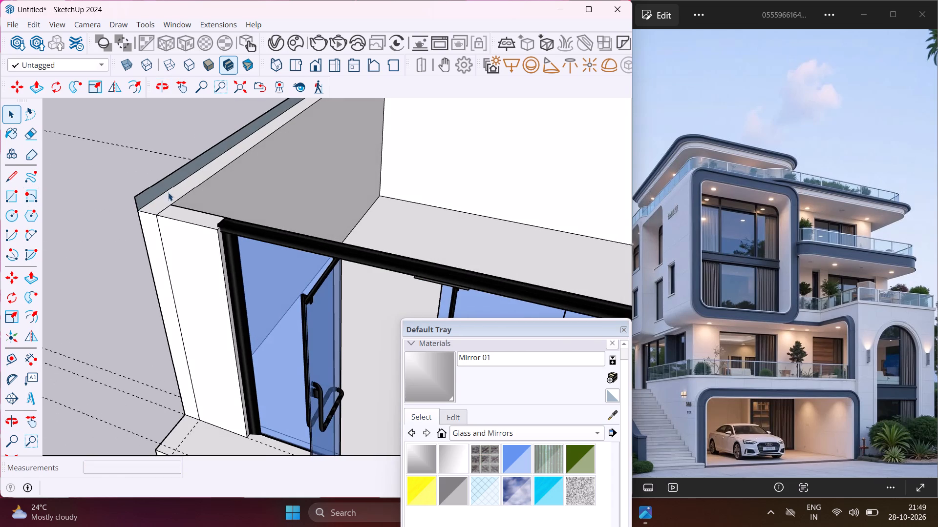
{"action": "left_click", "coordinate": [156, 190]}
{"action": "key", "text": "p"}
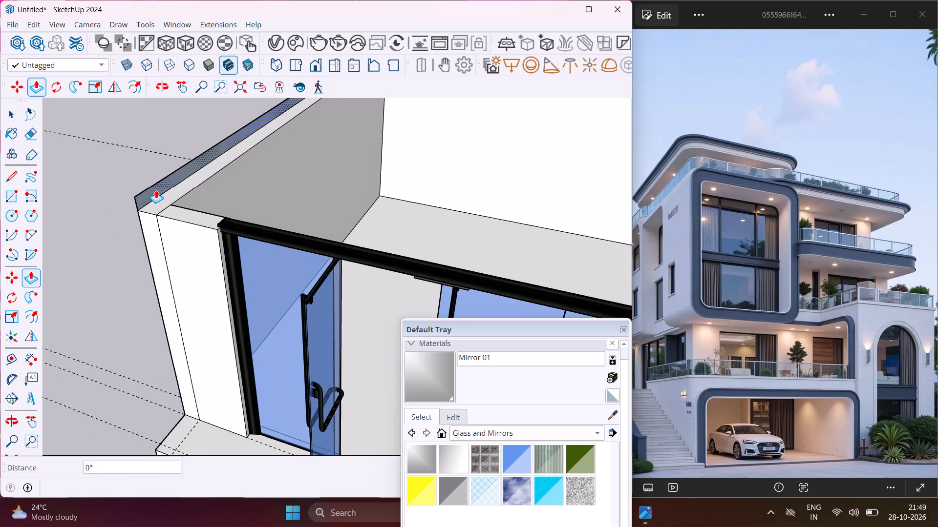
{"action": "left_click", "coordinate": [156, 190]}
{"action": "scroll", "coordinate": [181, 193], "scroll_direction": "down", "scroll_amount": 6}
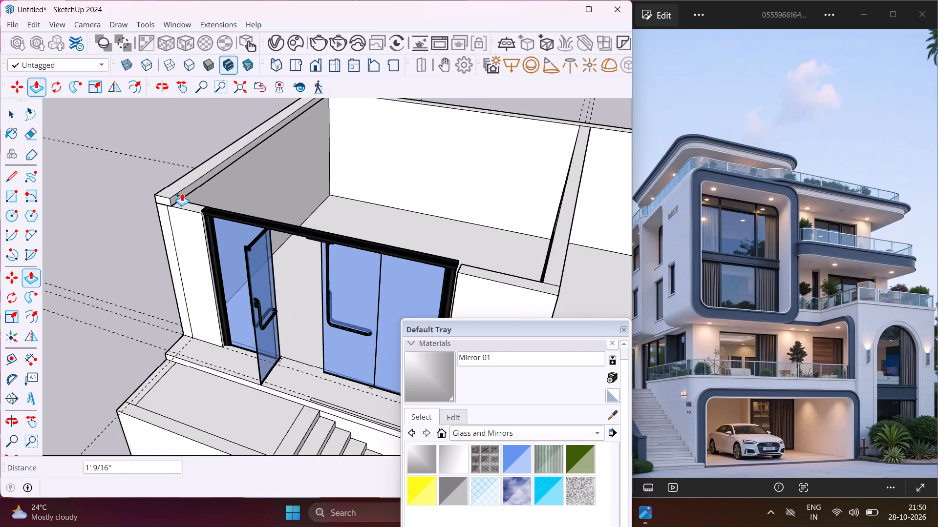
{"action": "scroll", "coordinate": [182, 193], "scroll_direction": "down", "scroll_amount": 8}
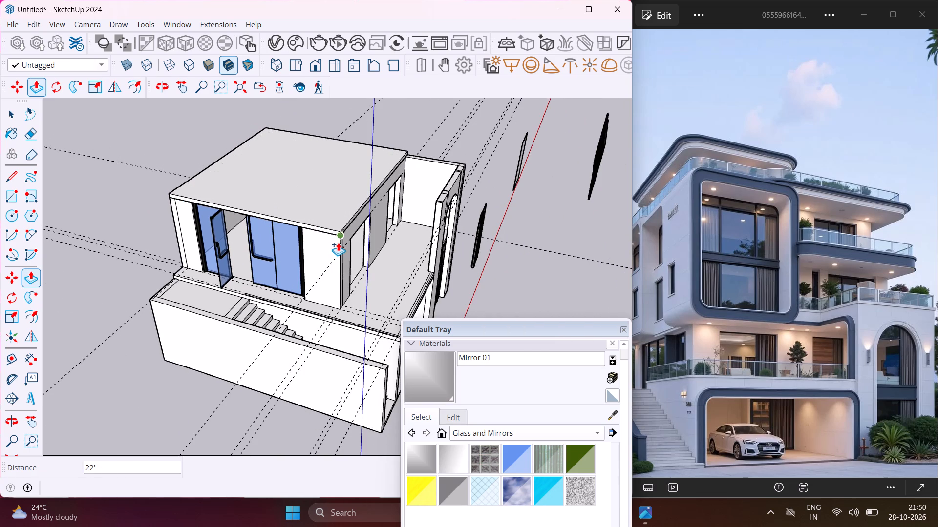
{"action": "left_click", "coordinate": [338, 243]}
{"action": "middle_click_drag", "start_coordinate": [419, 172], "coordinate": [291, 200]}
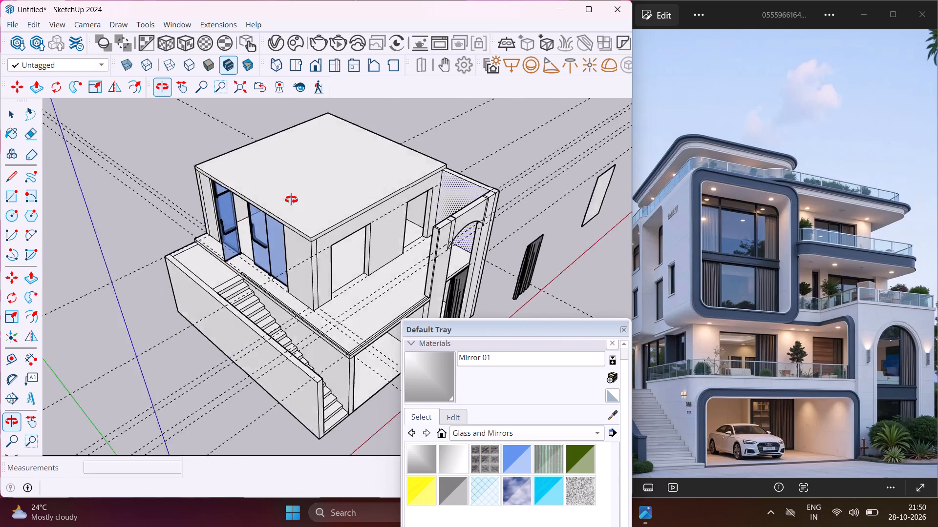
{"action": "middle_click_drag", "start_coordinate": [291, 200], "coordinate": [203, 217]}
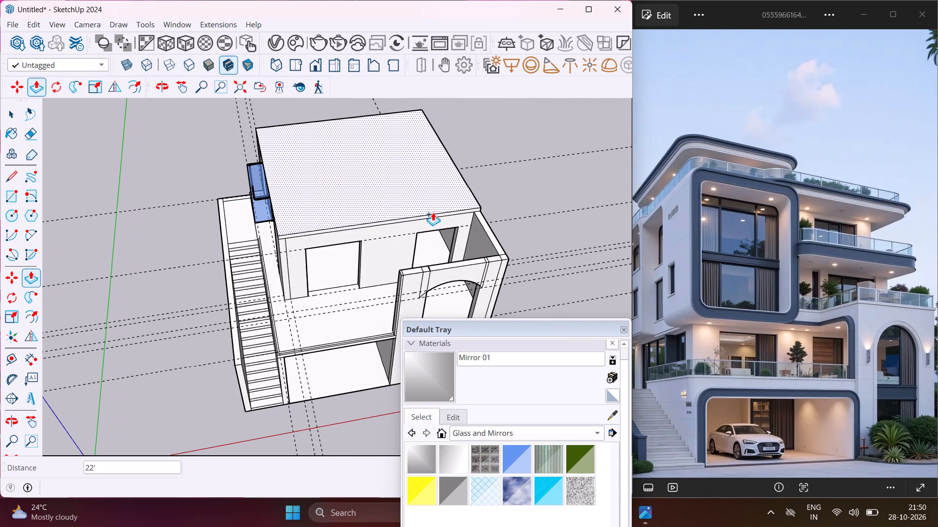
{"action": "key", "text": "Escape"}
{"action": "key", "text": "space"}
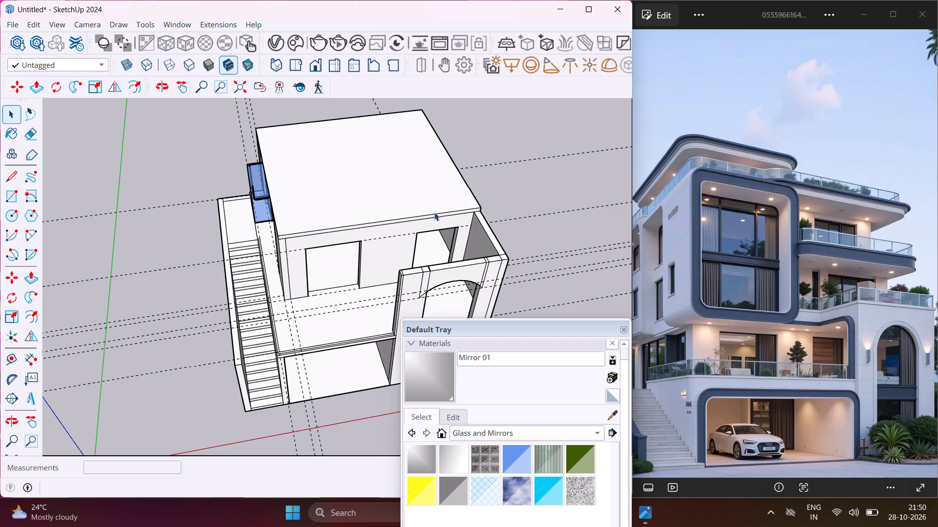
Draw a 6" vertical line across the roof slab's front edge face, dividing it into two parts.
{"action": "scroll", "coordinate": [395, 281], "scroll_direction": "up", "scroll_amount": 8}
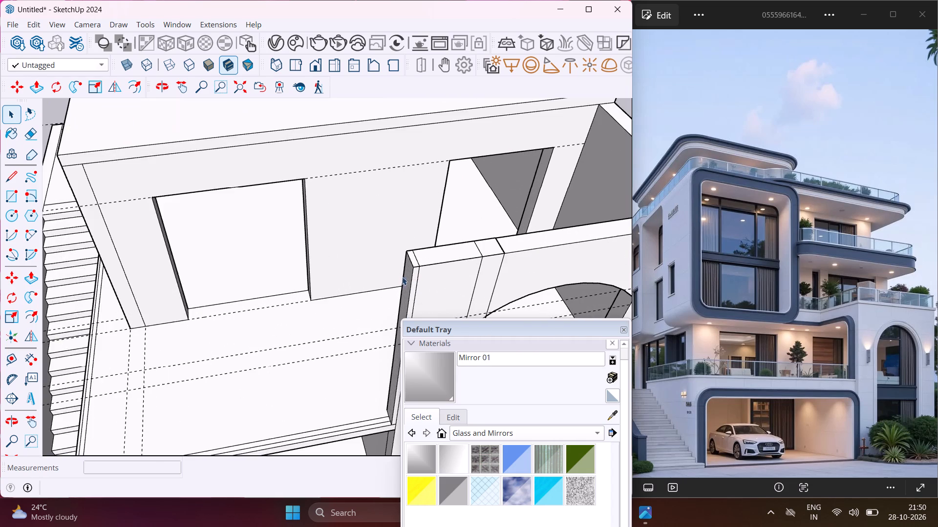
{"action": "scroll", "coordinate": [418, 273], "scroll_direction": "up", "scroll_amount": 1}
{"action": "middle_click_drag", "start_coordinate": [418, 273], "coordinate": [408, 200]}
{"action": "scroll", "coordinate": [352, 200], "scroll_direction": "down", "scroll_amount": 6}
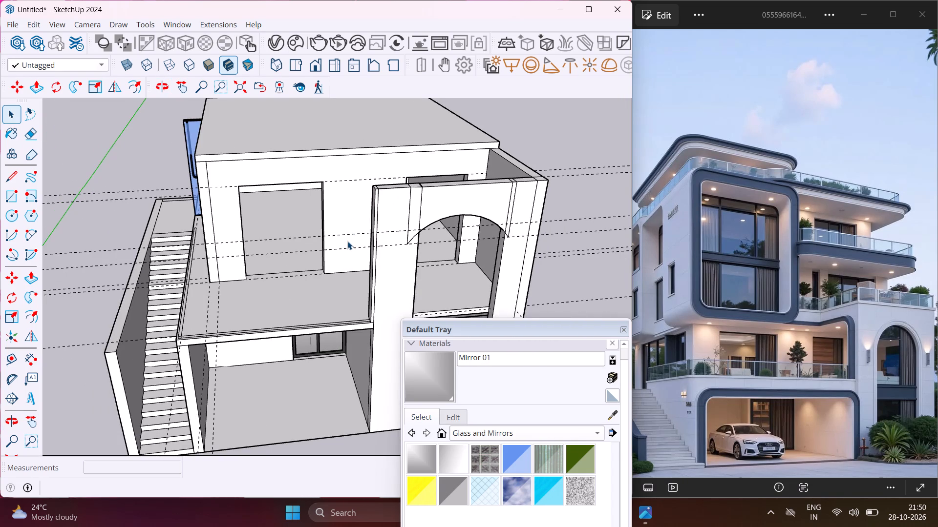
{"action": "left_click", "coordinate": [11, 178]}
{"action": "scroll", "coordinate": [365, 156], "scroll_direction": "up", "scroll_amount": 2}
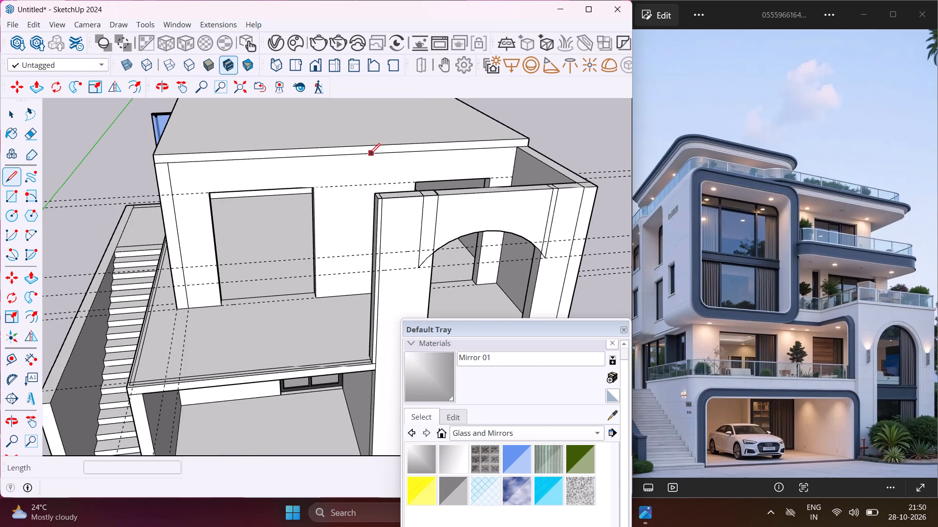
{"action": "left_click", "coordinate": [362, 157]}
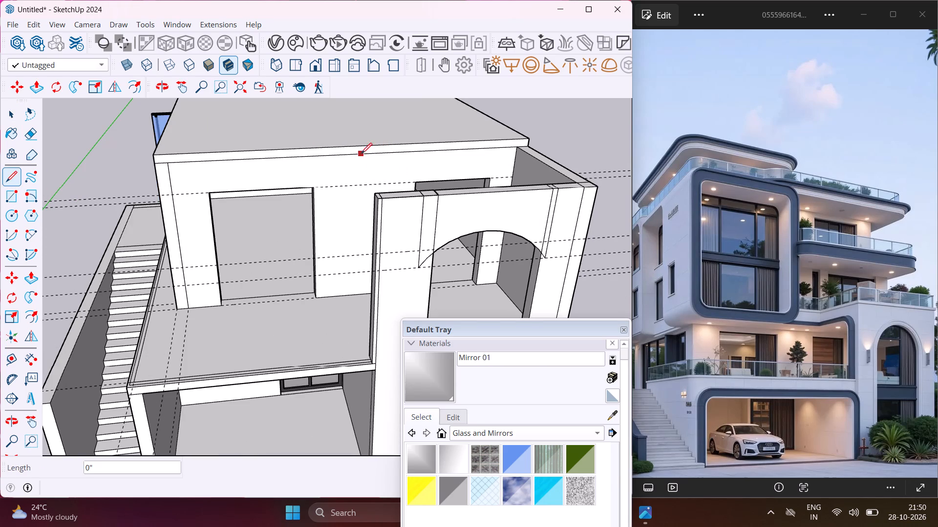
{"action": "left_click", "coordinate": [361, 145]}
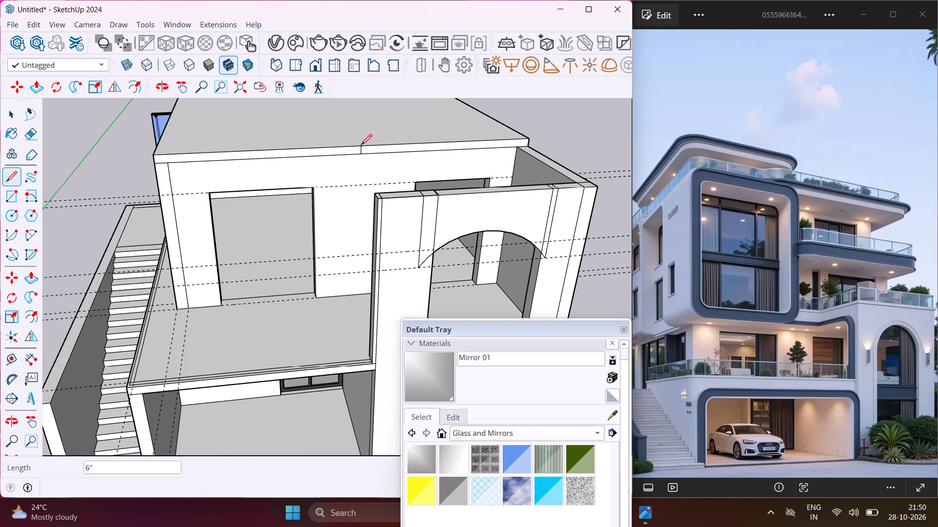
{"action": "key", "text": "Escape"}
{"action": "key", "text": "space"}
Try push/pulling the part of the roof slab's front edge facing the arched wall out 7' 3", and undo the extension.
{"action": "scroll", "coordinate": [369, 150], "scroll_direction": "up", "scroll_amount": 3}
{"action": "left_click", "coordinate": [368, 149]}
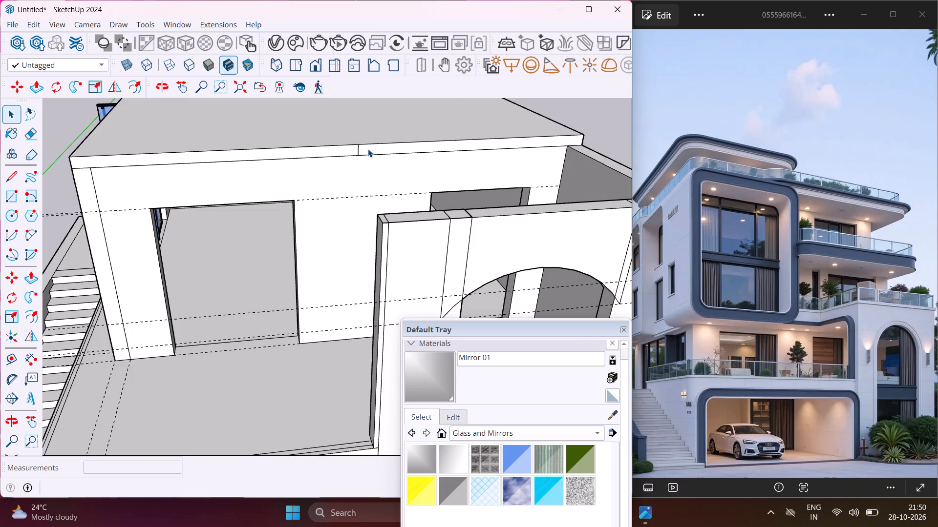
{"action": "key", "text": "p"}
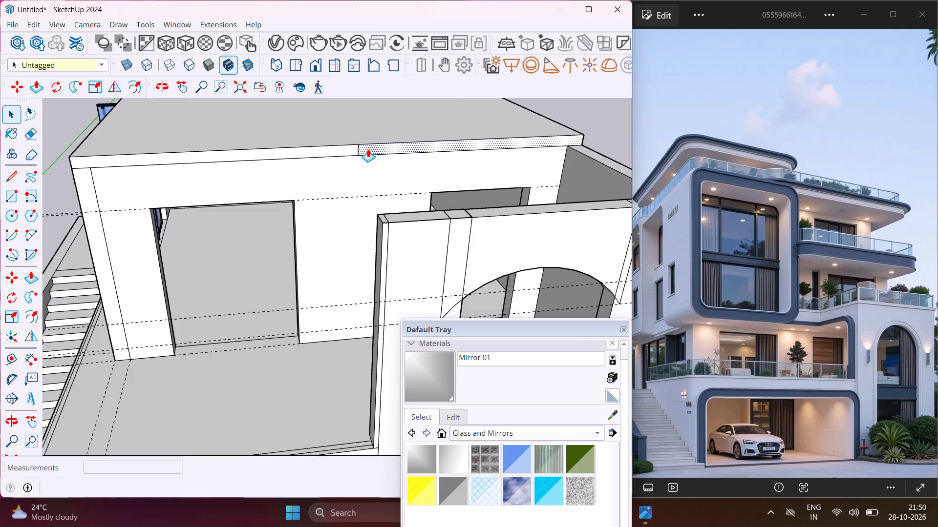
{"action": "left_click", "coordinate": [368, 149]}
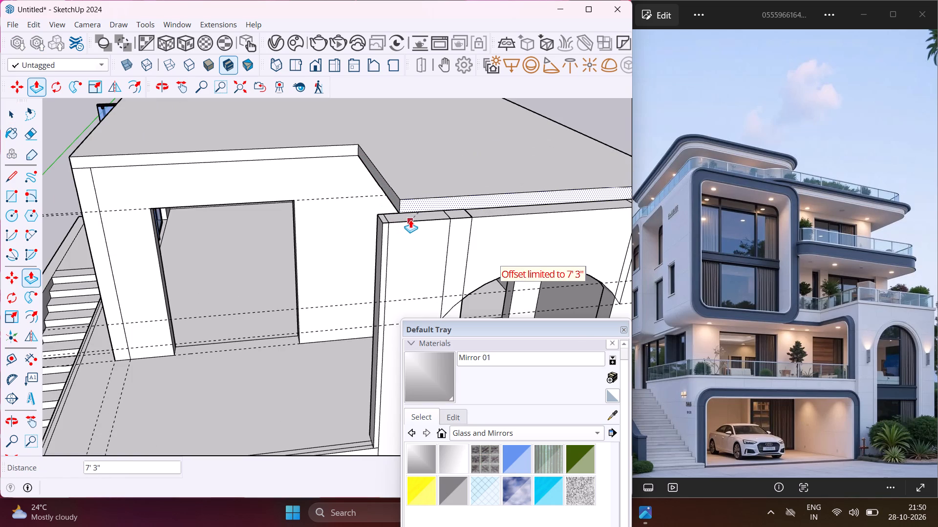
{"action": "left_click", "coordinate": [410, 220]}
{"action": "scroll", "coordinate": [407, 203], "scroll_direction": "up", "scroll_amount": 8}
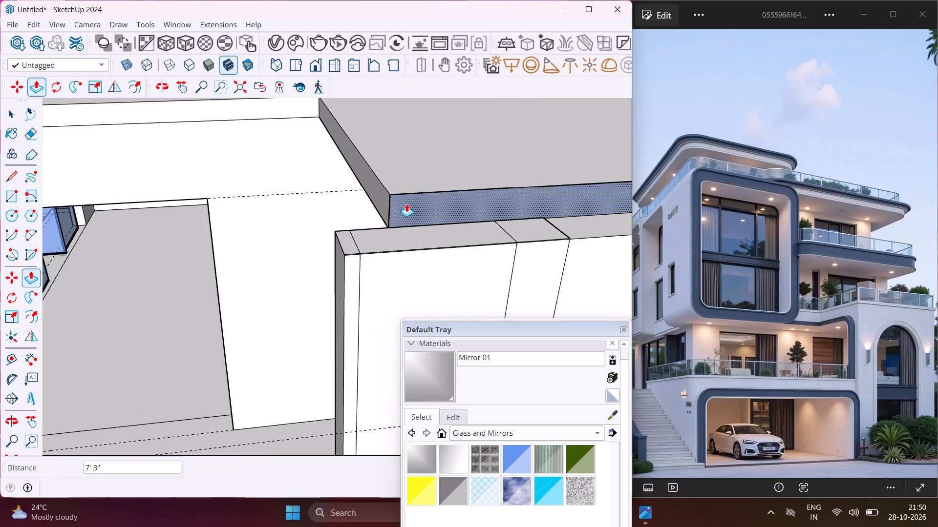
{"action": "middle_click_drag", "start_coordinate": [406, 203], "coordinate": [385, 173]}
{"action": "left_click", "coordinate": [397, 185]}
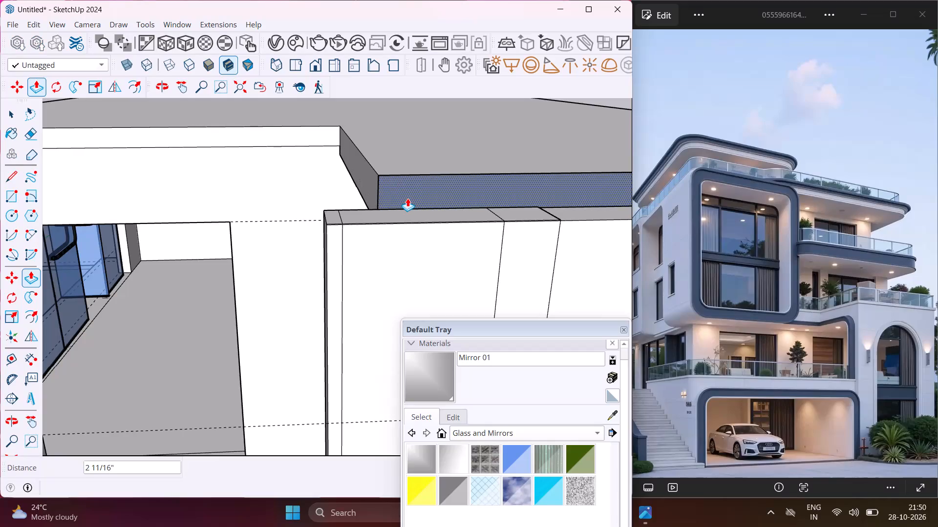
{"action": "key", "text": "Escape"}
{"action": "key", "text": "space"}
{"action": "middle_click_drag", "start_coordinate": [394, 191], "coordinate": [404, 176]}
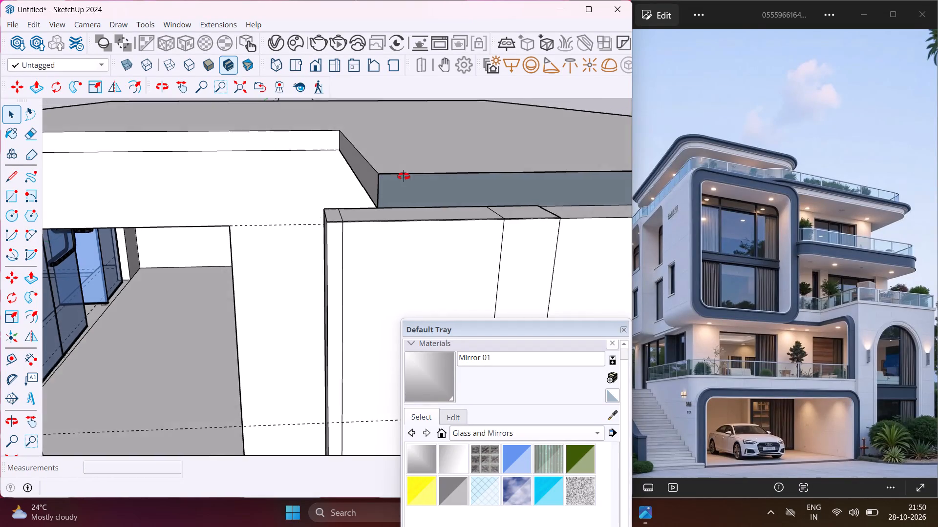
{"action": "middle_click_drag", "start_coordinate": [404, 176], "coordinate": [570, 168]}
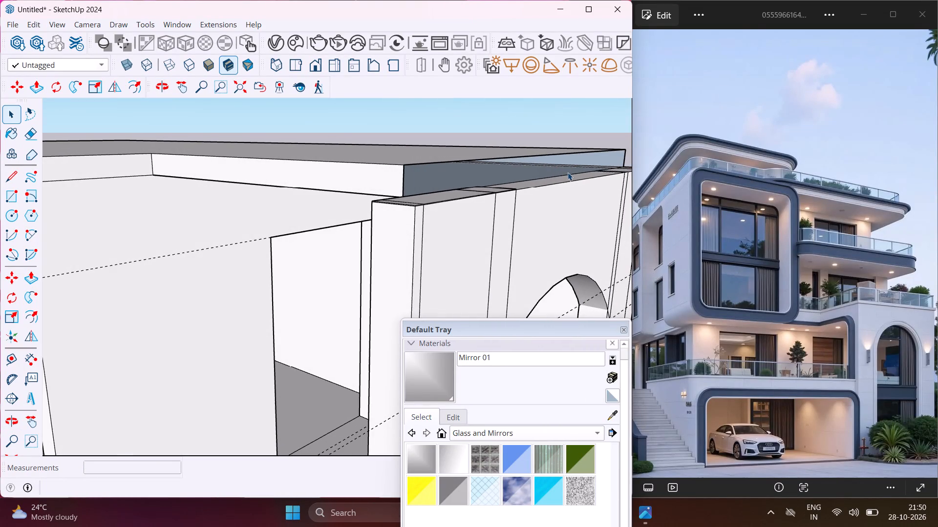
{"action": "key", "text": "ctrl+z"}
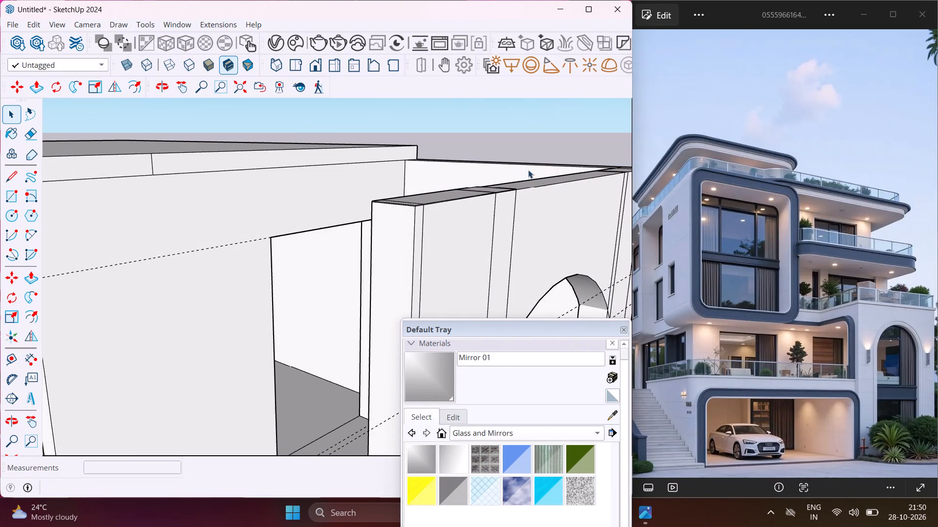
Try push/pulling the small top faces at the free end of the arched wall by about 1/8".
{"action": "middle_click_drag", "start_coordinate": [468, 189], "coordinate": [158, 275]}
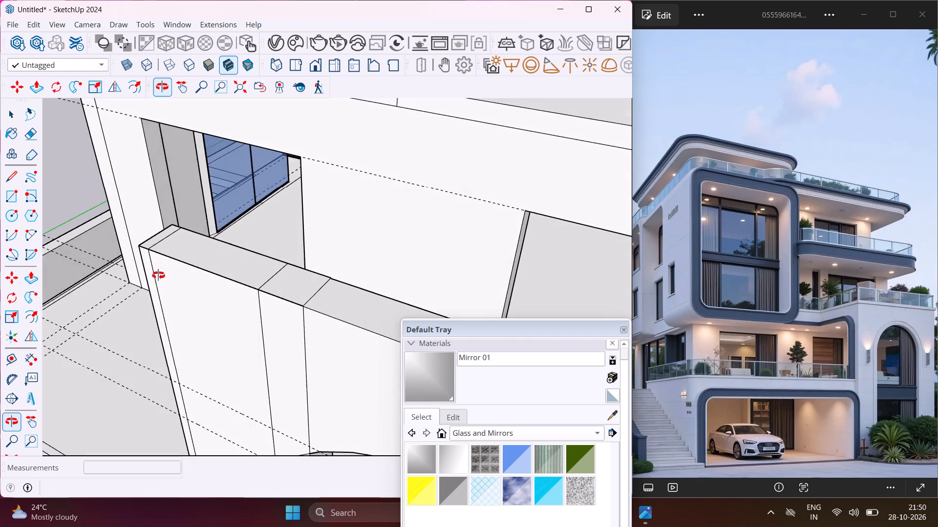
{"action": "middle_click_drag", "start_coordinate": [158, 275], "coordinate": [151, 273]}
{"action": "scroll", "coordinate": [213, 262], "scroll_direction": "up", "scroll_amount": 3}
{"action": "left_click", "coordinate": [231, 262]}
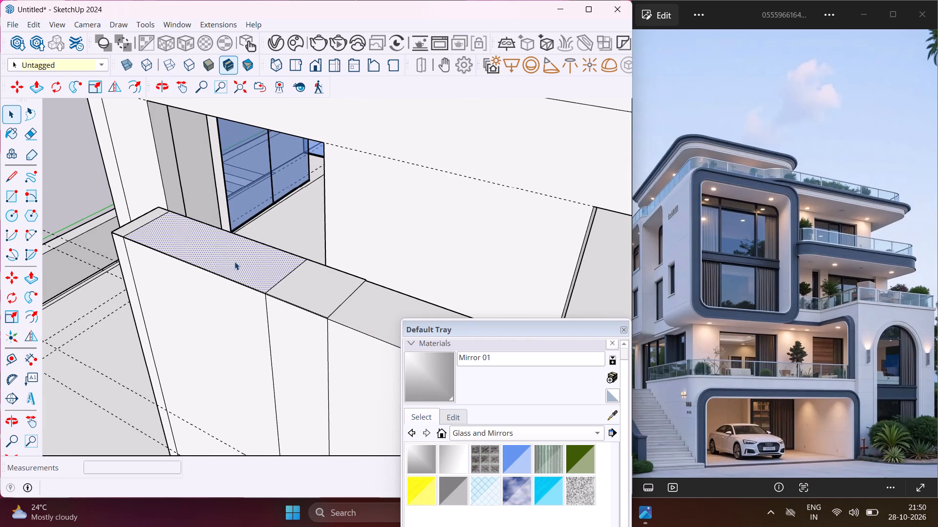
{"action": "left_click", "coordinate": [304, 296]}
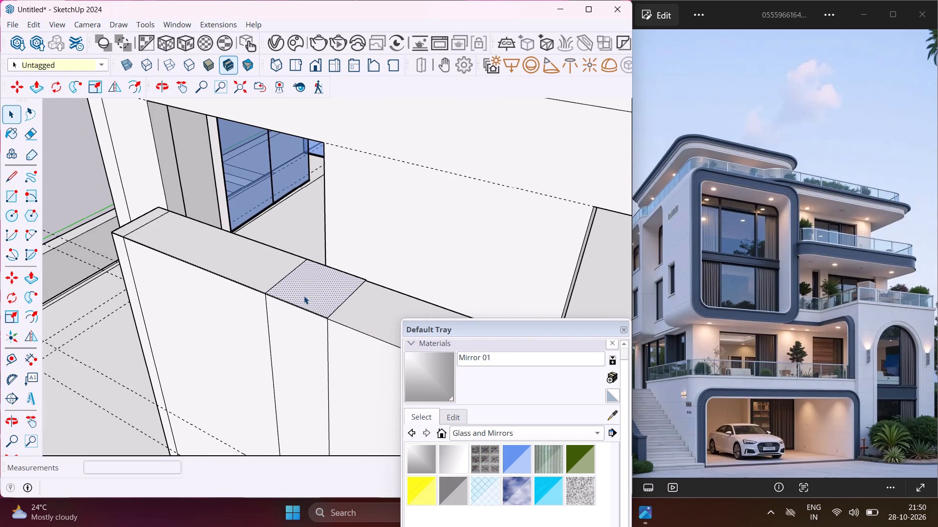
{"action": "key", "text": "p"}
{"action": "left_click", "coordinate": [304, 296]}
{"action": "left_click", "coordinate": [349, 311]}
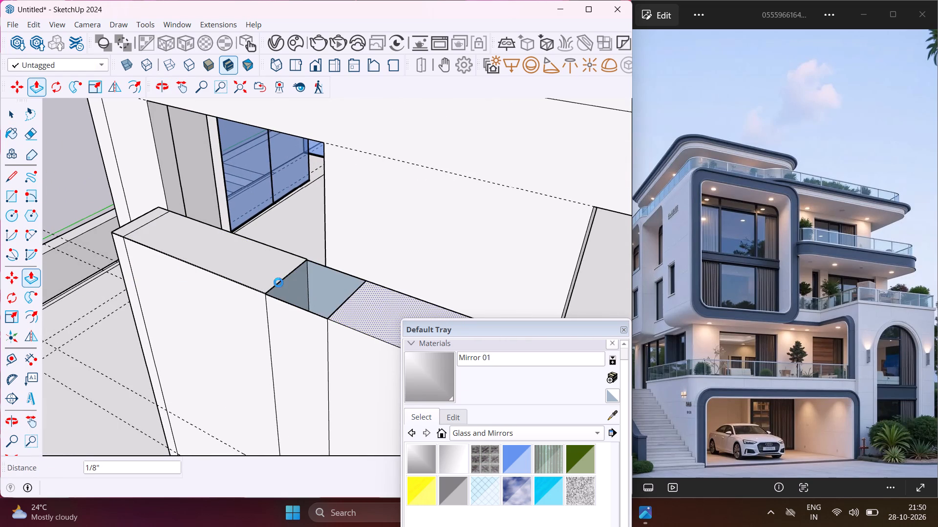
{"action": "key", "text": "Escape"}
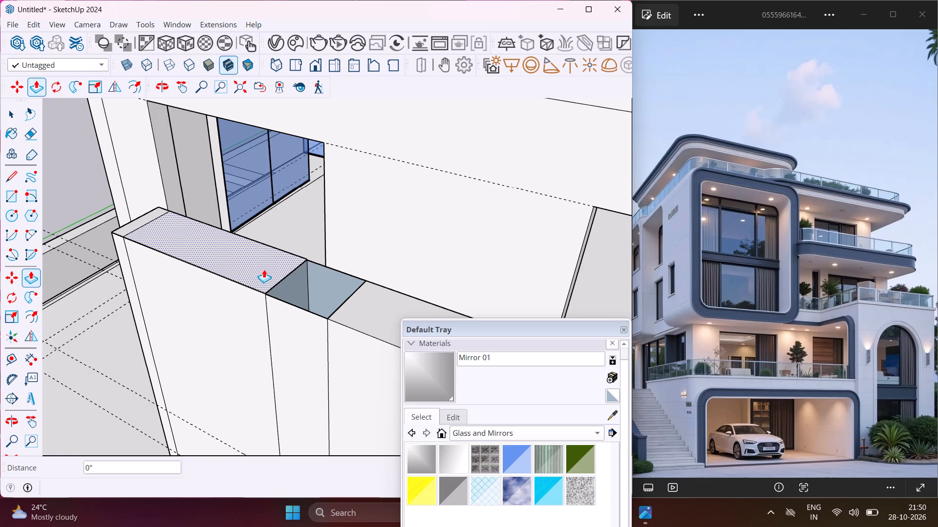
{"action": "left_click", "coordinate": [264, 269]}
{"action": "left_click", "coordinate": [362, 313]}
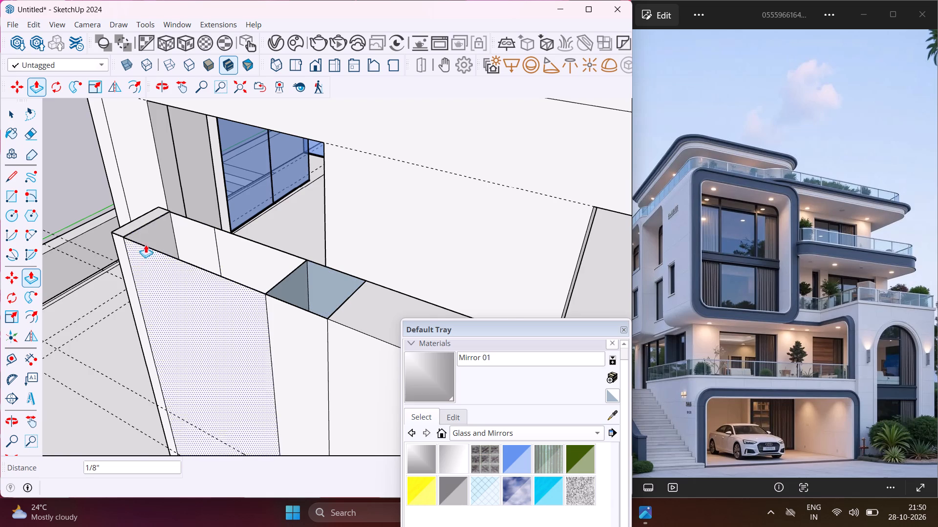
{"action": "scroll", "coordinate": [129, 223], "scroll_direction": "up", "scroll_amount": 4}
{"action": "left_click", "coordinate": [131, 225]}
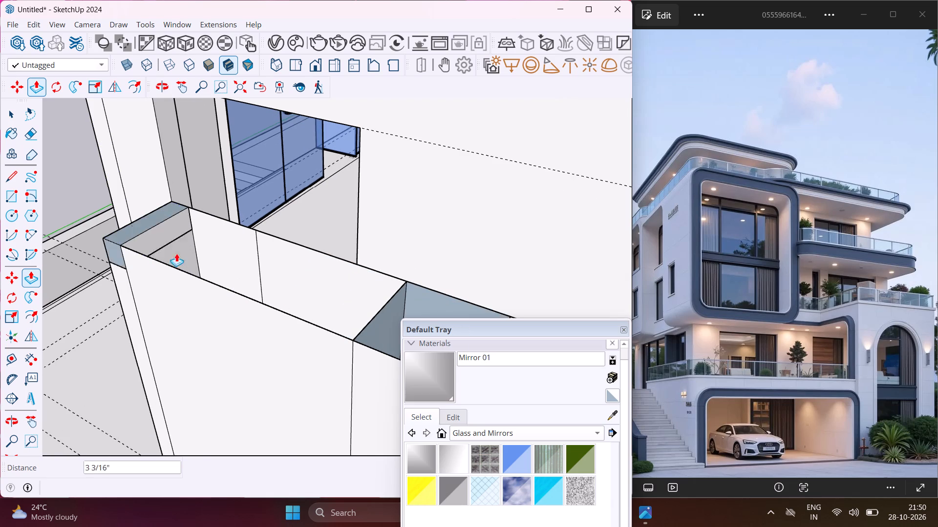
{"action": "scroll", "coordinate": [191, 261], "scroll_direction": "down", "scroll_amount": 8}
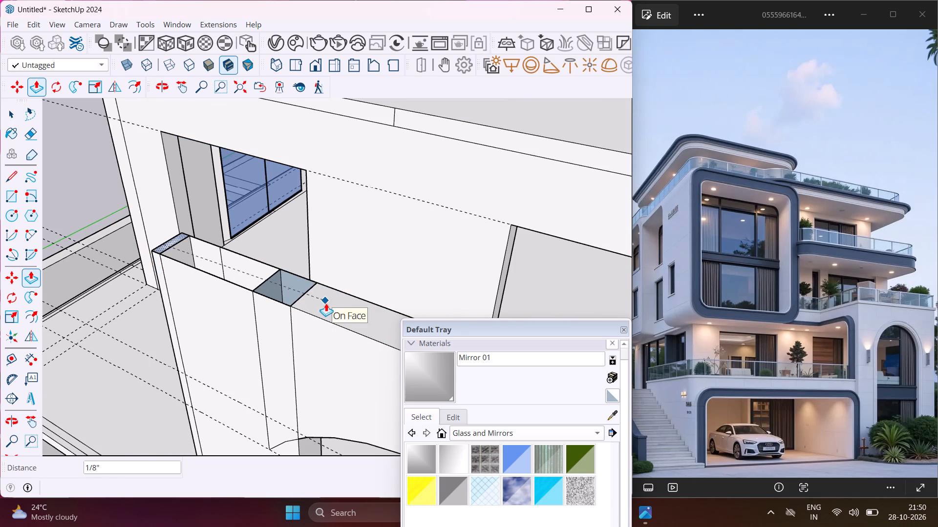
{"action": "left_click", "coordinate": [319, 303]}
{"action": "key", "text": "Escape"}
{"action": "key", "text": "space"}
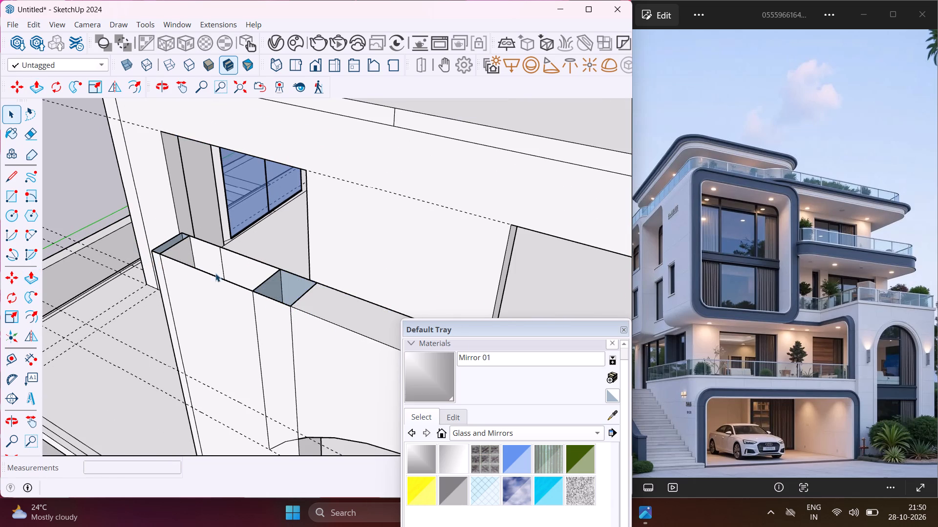
Draw a rectangle about 3' 15/16" by 9" over the open top at the free end of the arched wall.
{"action": "scroll", "coordinate": [215, 273], "scroll_direction": "down", "scroll_amount": 1}
{"action": "middle_click_drag", "start_coordinate": [215, 273], "coordinate": [328, 304]}
{"action": "scroll", "coordinate": [250, 285], "scroll_direction": "up", "scroll_amount": 1}
{"action": "scroll", "coordinate": [159, 259], "scroll_direction": "down", "scroll_amount": 5}
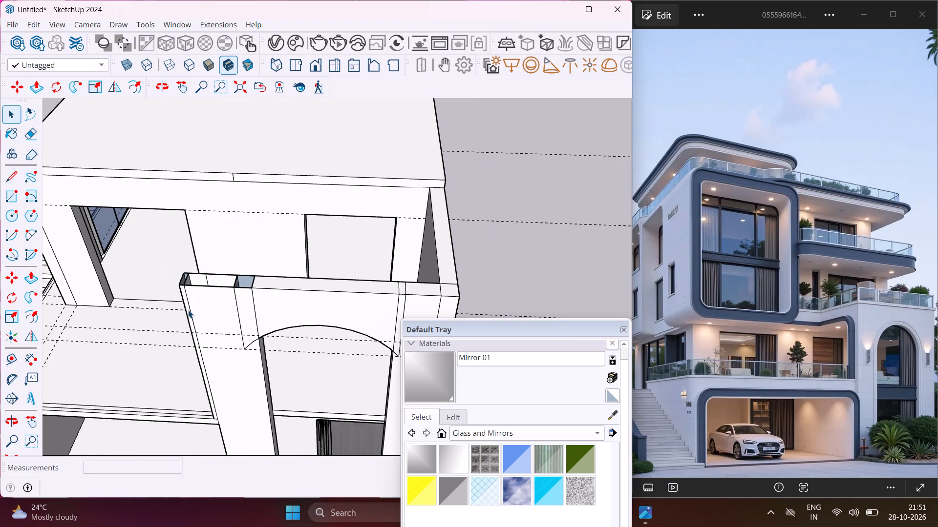
{"action": "left_click", "coordinate": [1, 202]}
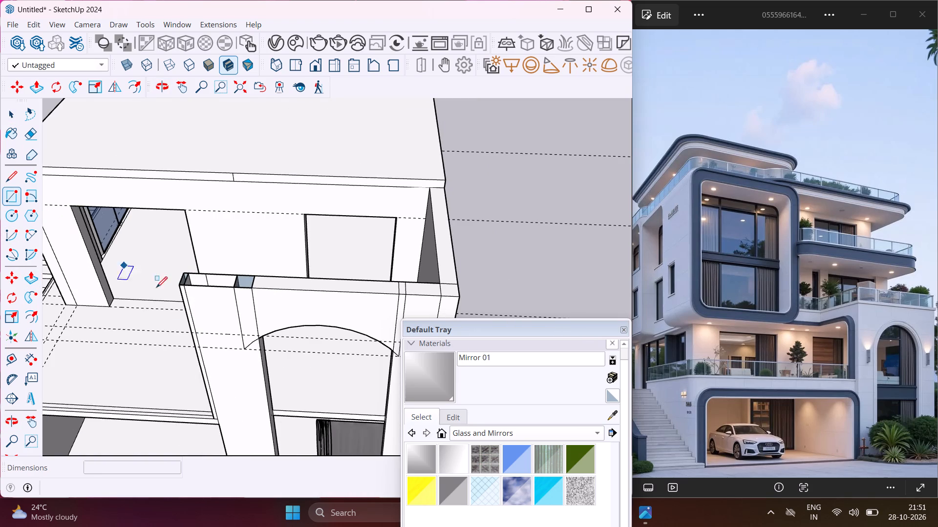
{"action": "scroll", "coordinate": [176, 277], "scroll_direction": "up", "scroll_amount": 4}
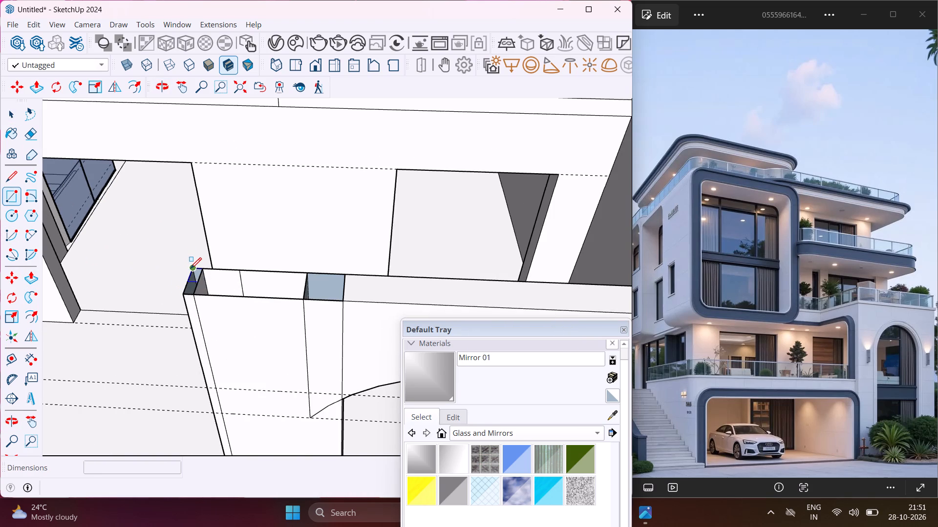
{"action": "left_click", "coordinate": [191, 268]}
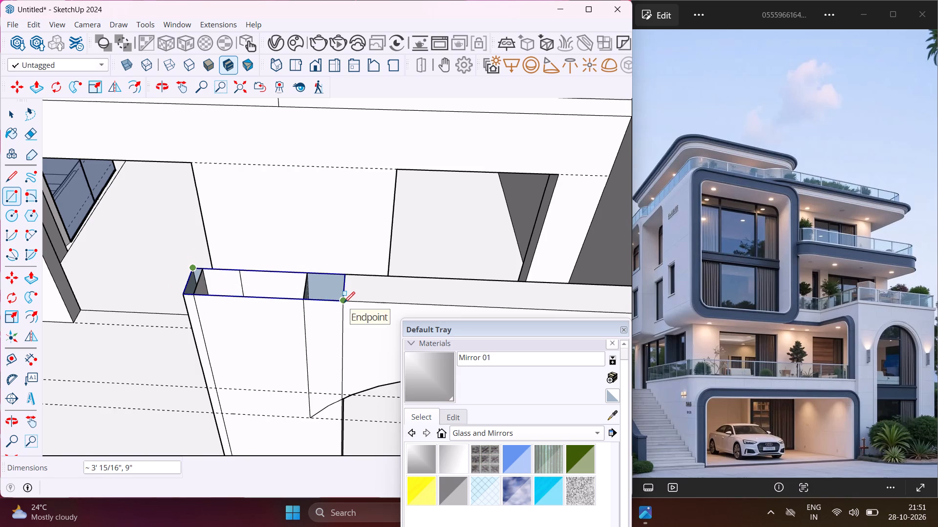
{"action": "left_click", "coordinate": [344, 302]}
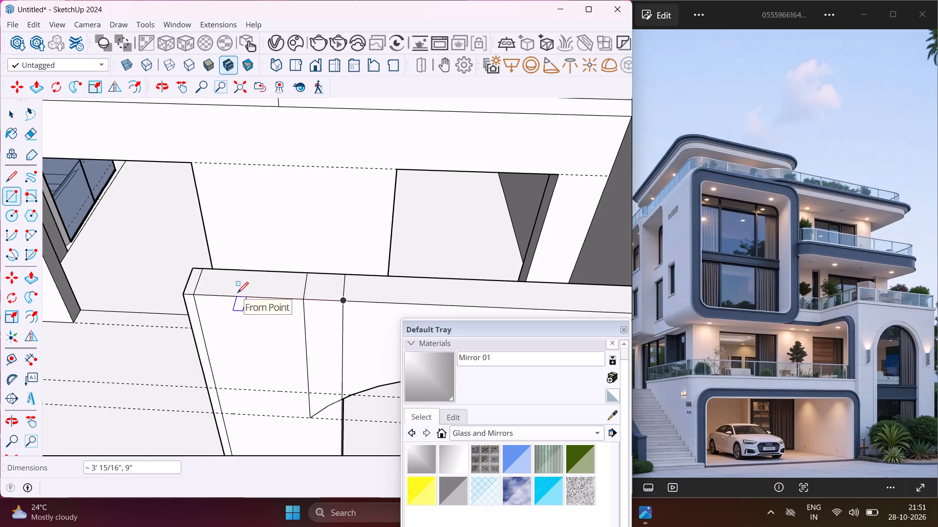
{"action": "key", "text": "Escape"}
{"action": "key", "text": "space"}
Push/pull the roof slab's divided front edge face 7' 3" to the arched wall and a further 9" across its thickness.
{"action": "scroll", "coordinate": [191, 293], "scroll_direction": "down", "scroll_amount": 5}
{"action": "scroll", "coordinate": [346, 151], "scroll_direction": "up", "scroll_amount": 2}
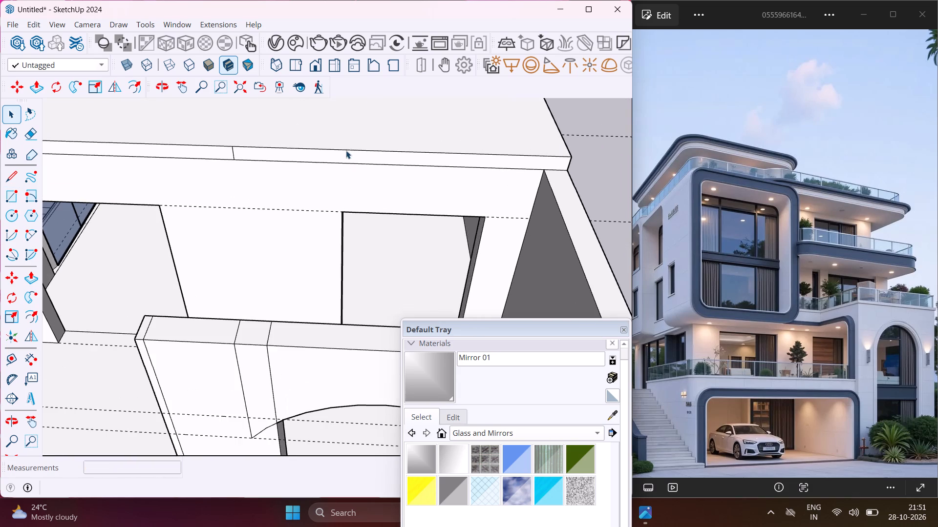
{"action": "left_click", "coordinate": [351, 158]}
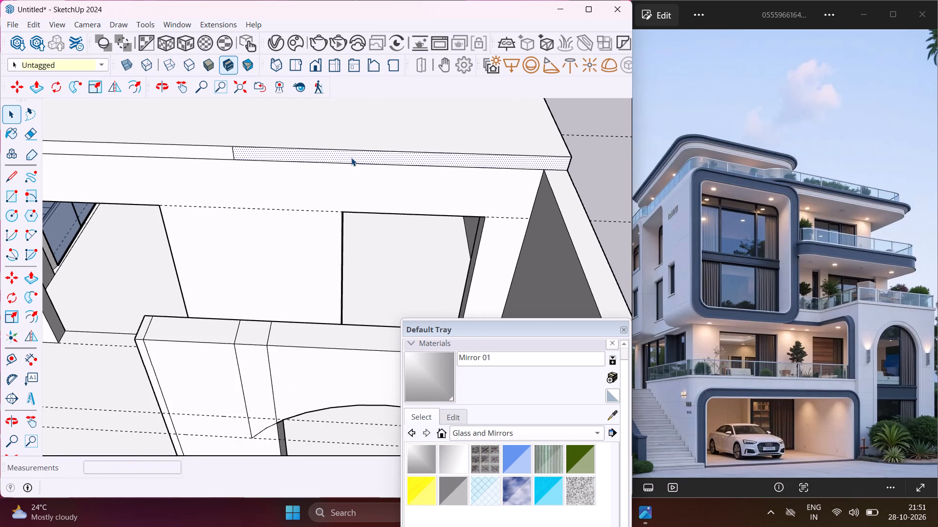
{"action": "key", "text": "p"}
{"action": "left_click", "coordinate": [351, 158]}
{"action": "scroll", "coordinate": [329, 208], "scroll_direction": "down", "scroll_amount": 5}
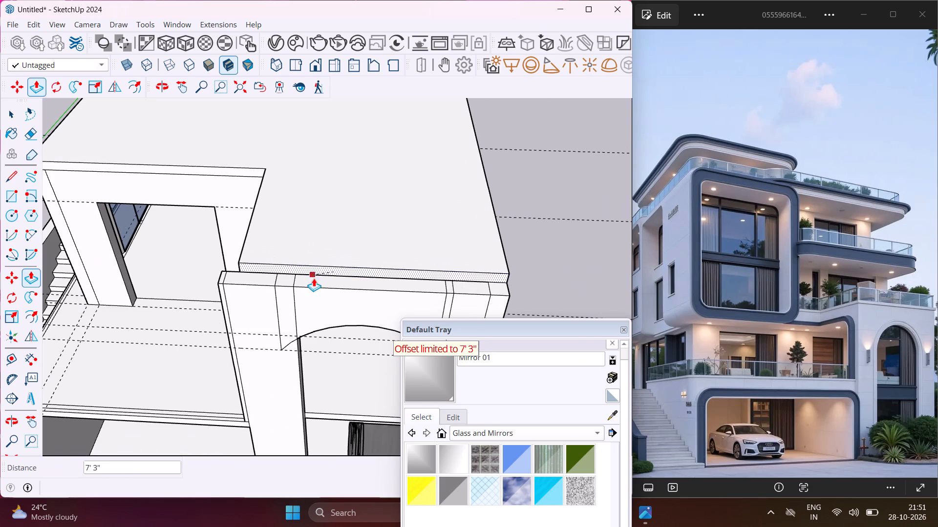
{"action": "left_click", "coordinate": [325, 287]}
{"action": "scroll", "coordinate": [295, 267], "scroll_direction": "up", "scroll_amount": 3}
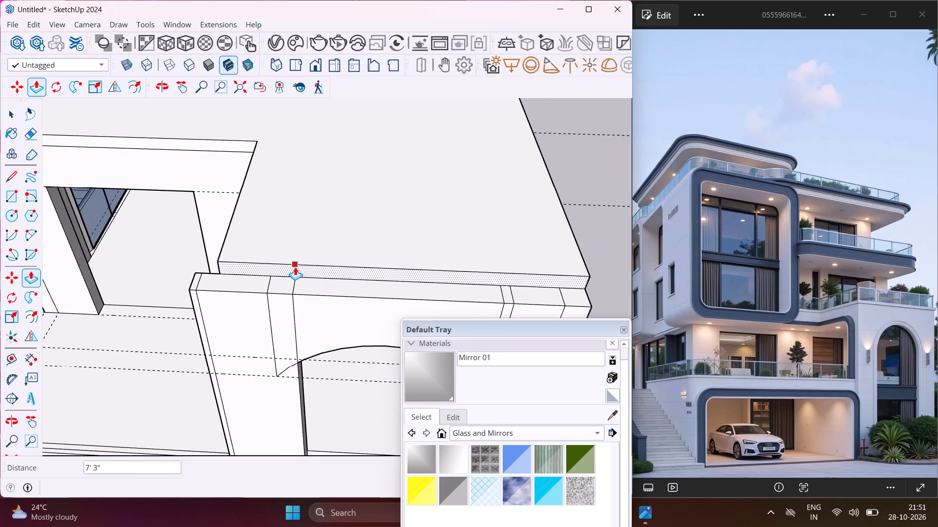
{"action": "key", "text": "Escape"}
{"action": "left_click", "coordinate": [292, 269]}
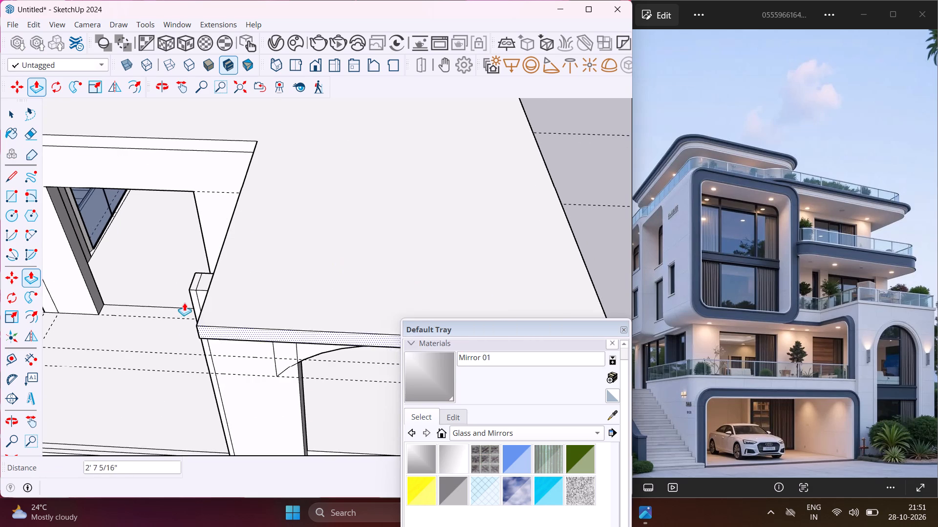
{"action": "left_click", "coordinate": [198, 294]}
Push/pull the side face of the roof slab extension about 9 1/8" outward to the free end of the arched wall.
{"action": "middle_click_drag", "start_coordinate": [197, 294], "coordinate": [385, 266]}
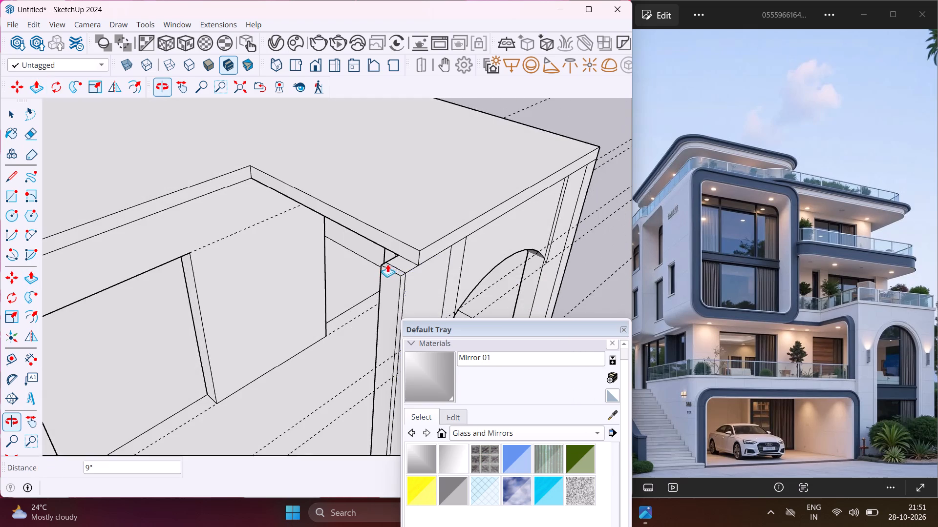
{"action": "scroll", "coordinate": [396, 251], "scroll_direction": "up", "scroll_amount": 3}
{"action": "left_click", "coordinate": [407, 256]}
{"action": "left_click", "coordinate": [392, 288]}
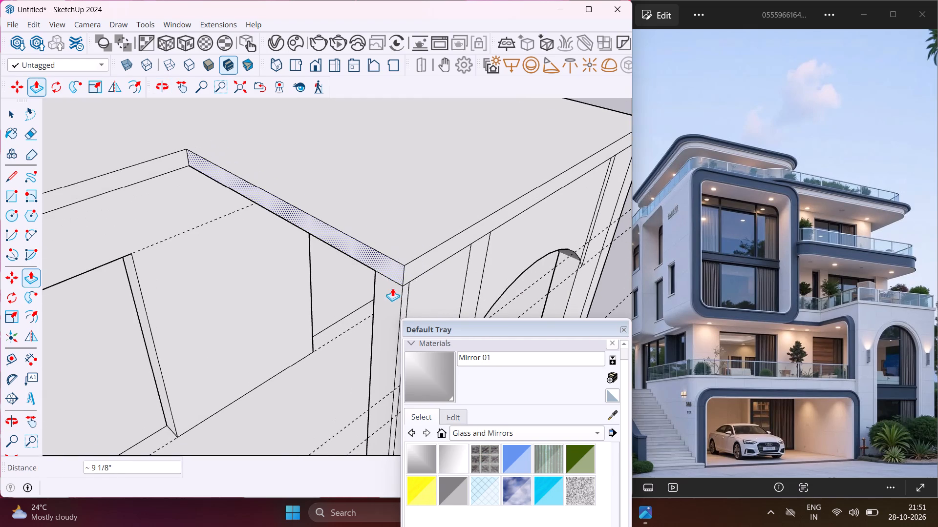
Push/pull the freestanding white rectangle beside the house about 1 9/16" to give the door panel thickness.
{"action": "key", "text": "Escape"}
{"action": "key", "text": "space"}
{"action": "scroll", "coordinate": [256, 308], "scroll_direction": "down", "scroll_amount": 11}
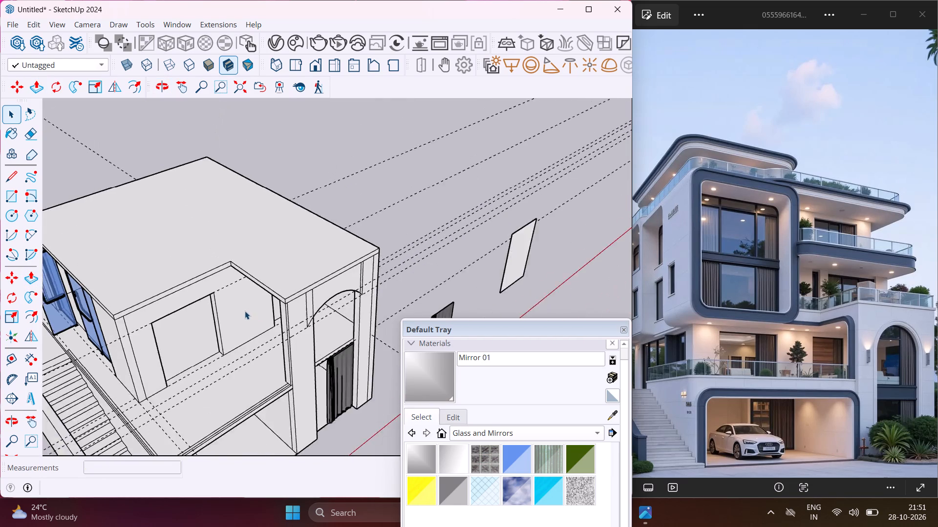
{"action": "scroll", "coordinate": [245, 311], "scroll_direction": "down", "scroll_amount": 1}
{"action": "scroll", "coordinate": [245, 311], "scroll_direction": "up", "scroll_amount": 1}
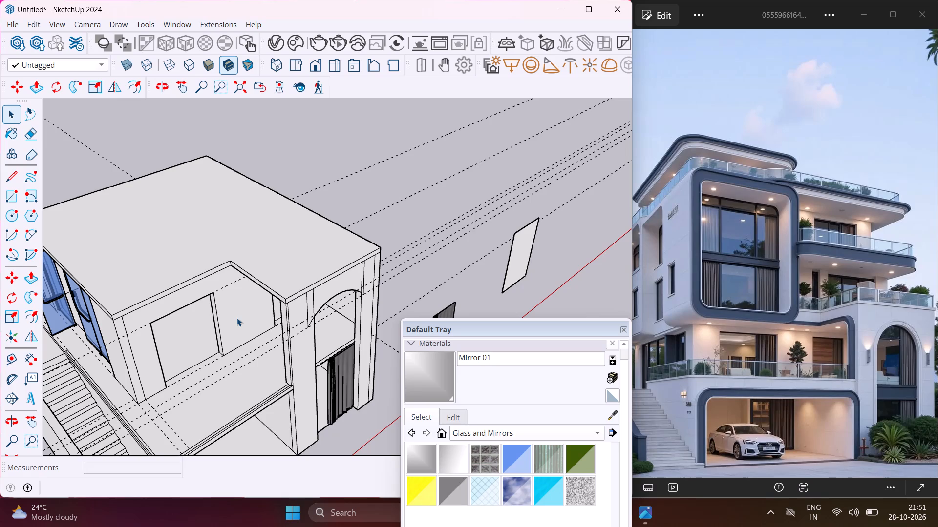
{"action": "scroll", "coordinate": [255, 321], "scroll_direction": "down", "scroll_amount": 5}
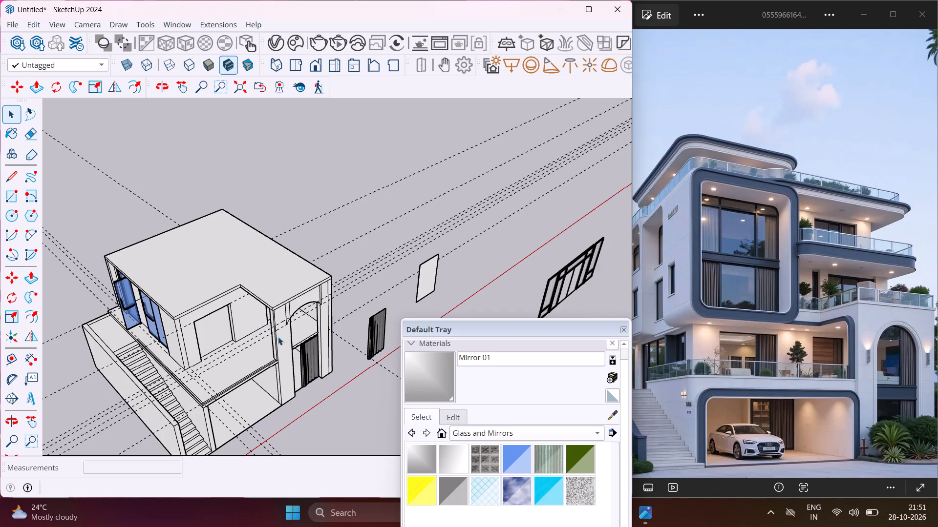
{"action": "middle_click_drag", "start_coordinate": [278, 337], "coordinate": [162, 244]}
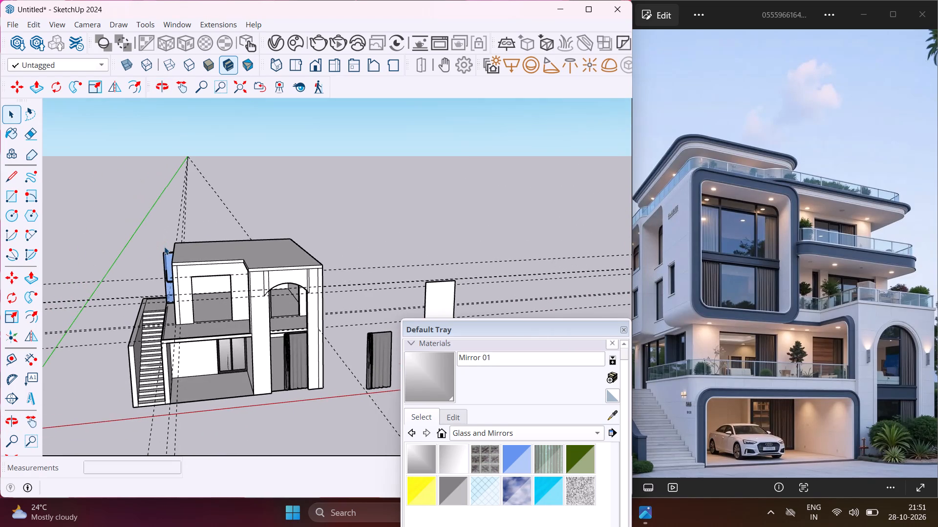
{"action": "scroll", "coordinate": [164, 246], "scroll_direction": "down", "scroll_amount": 3}
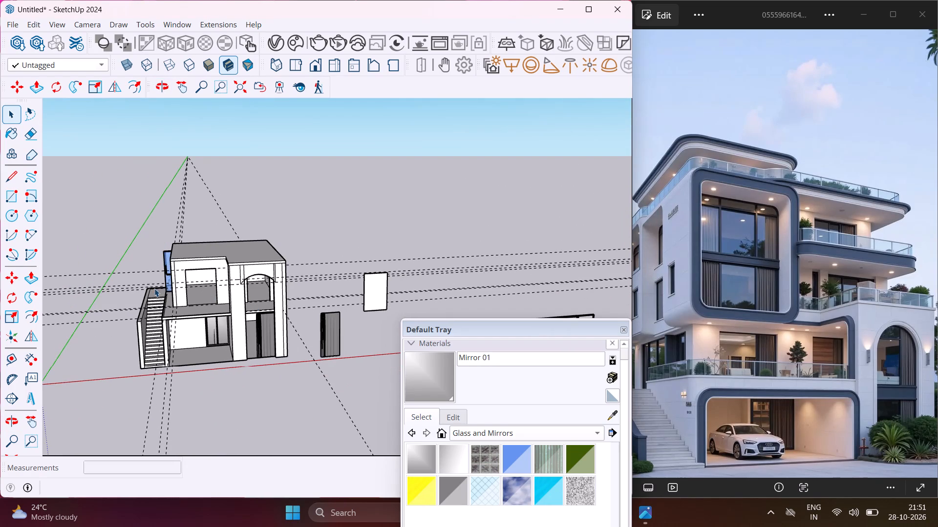
{"action": "middle_click_drag", "start_coordinate": [156, 287], "coordinate": [214, 287]}
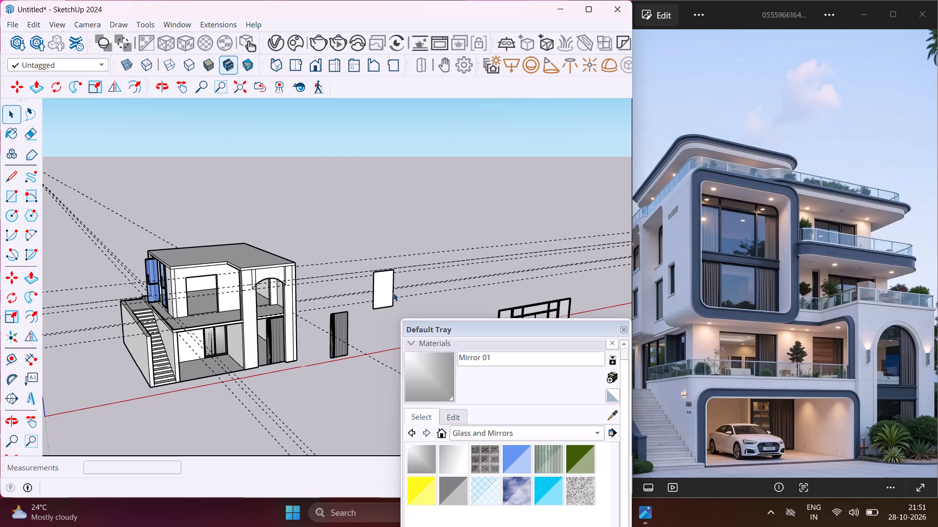
{"action": "scroll", "coordinate": [404, 301], "scroll_direction": "up", "scroll_amount": 12}
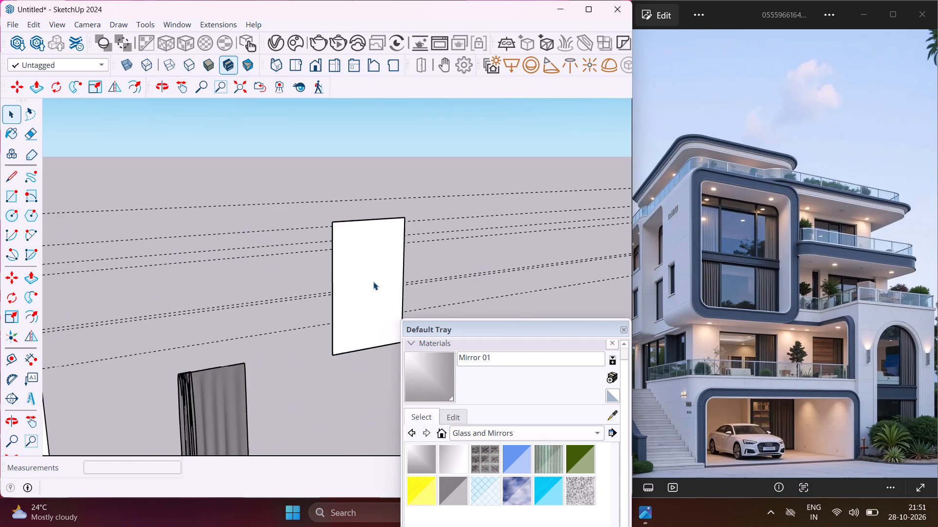
{"action": "scroll", "coordinate": [373, 281], "scroll_direction": "up", "scroll_amount": 4}
{"action": "left_click", "coordinate": [353, 280]}
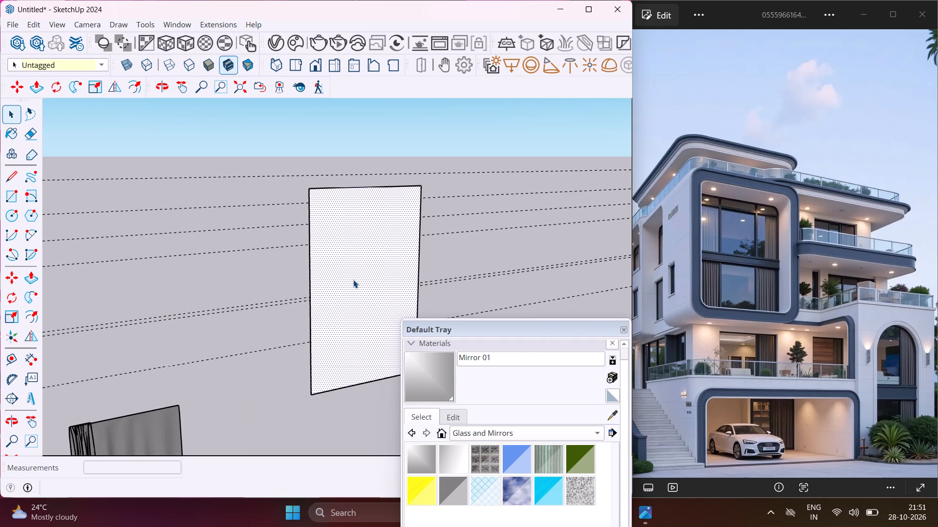
{"action": "key", "text": "p"}
{"action": "left_click", "coordinate": [353, 280]}
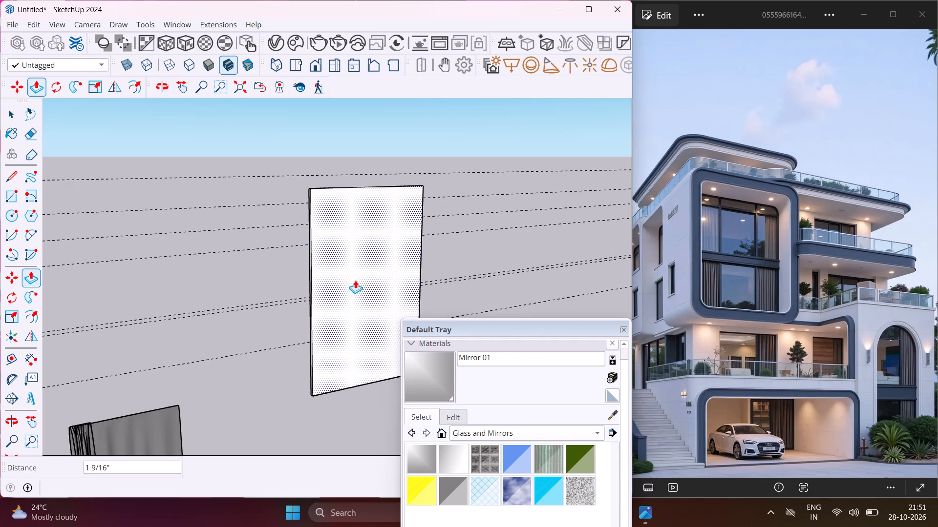
{"action": "left_click", "coordinate": [355, 280]}
{"action": "key", "text": "Escape"}
{"action": "key", "text": "space"}
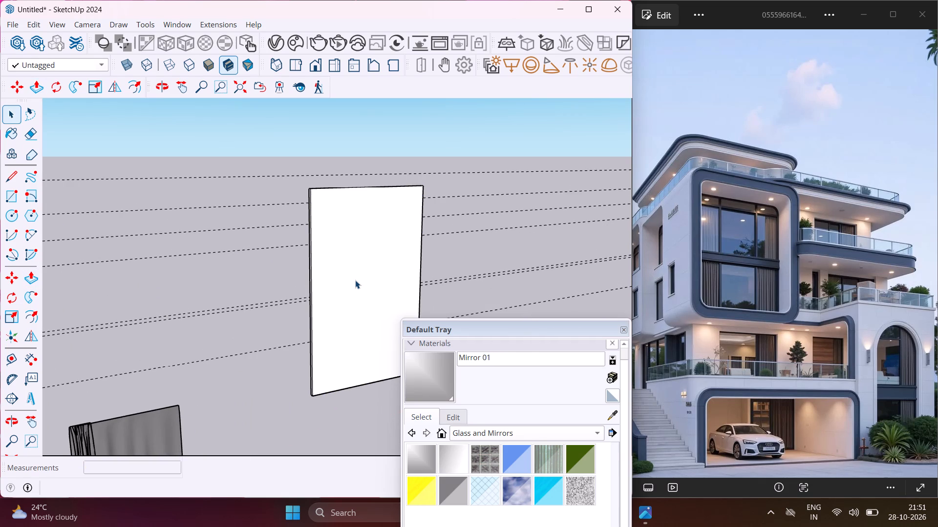
Offset the door panel's front face outline inward by about 3 3/16" to form a frame border.
{"action": "middle_click_drag", "start_coordinate": [355, 281], "coordinate": [315, 296]}
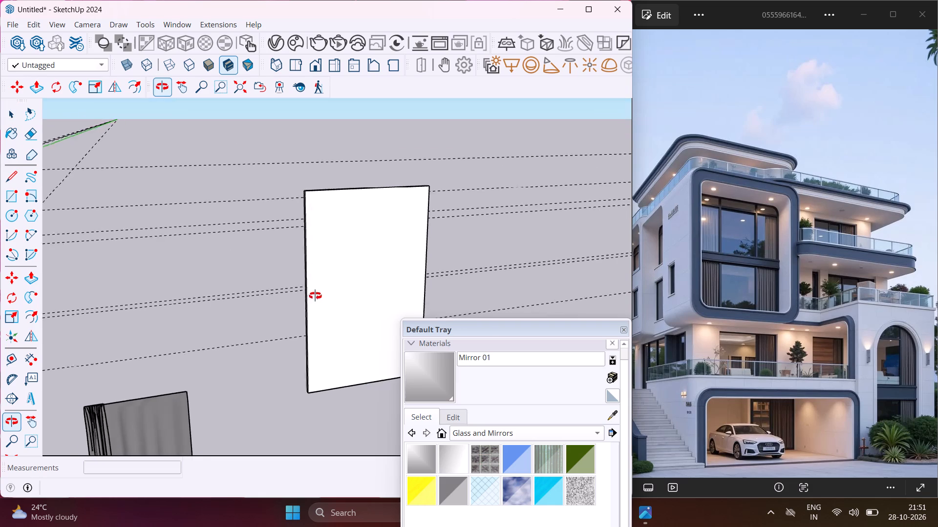
{"action": "middle_click_drag", "start_coordinate": [315, 296], "coordinate": [256, 331]}
{"action": "left_click", "coordinate": [319, 310]}
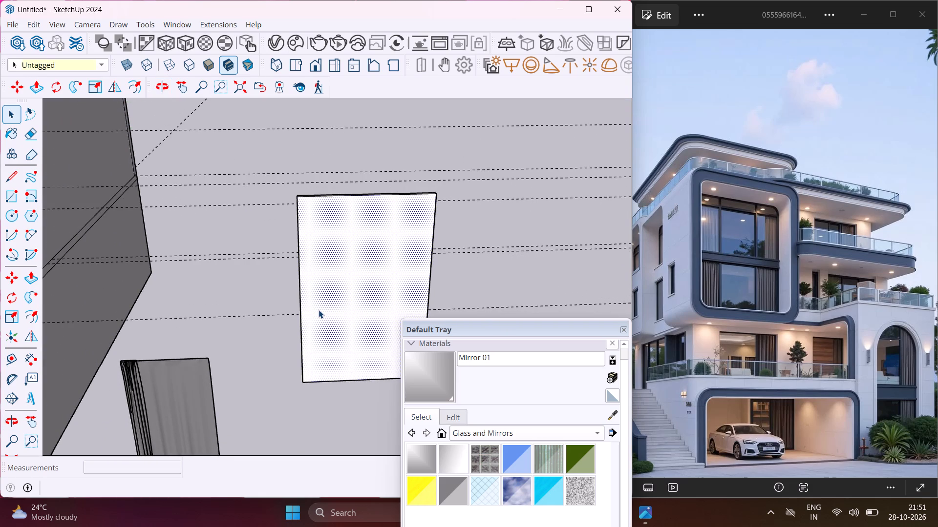
{"action": "left_click", "coordinate": [33, 323]}
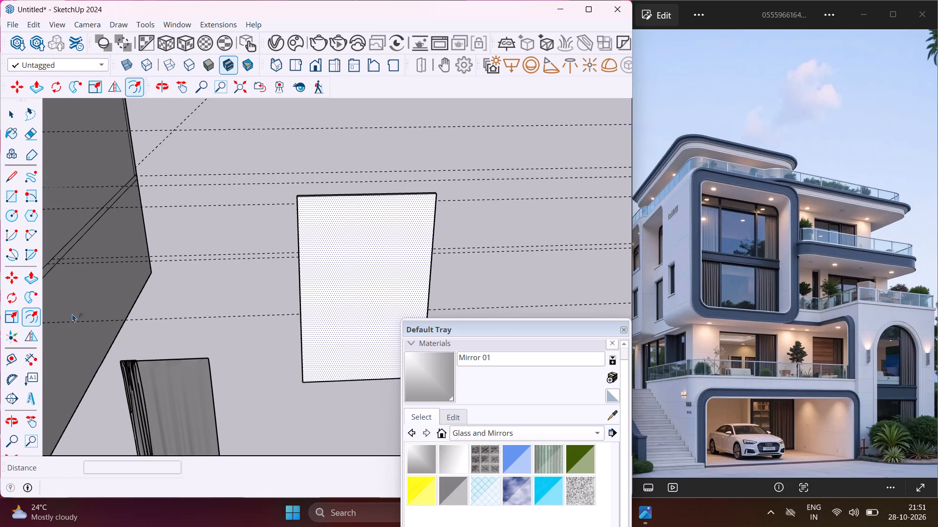
{"action": "scroll", "coordinate": [297, 268], "scroll_direction": "up", "scroll_amount": 3}
{"action": "left_click_drag", "start_coordinate": [305, 270], "coordinate": [314, 273]}
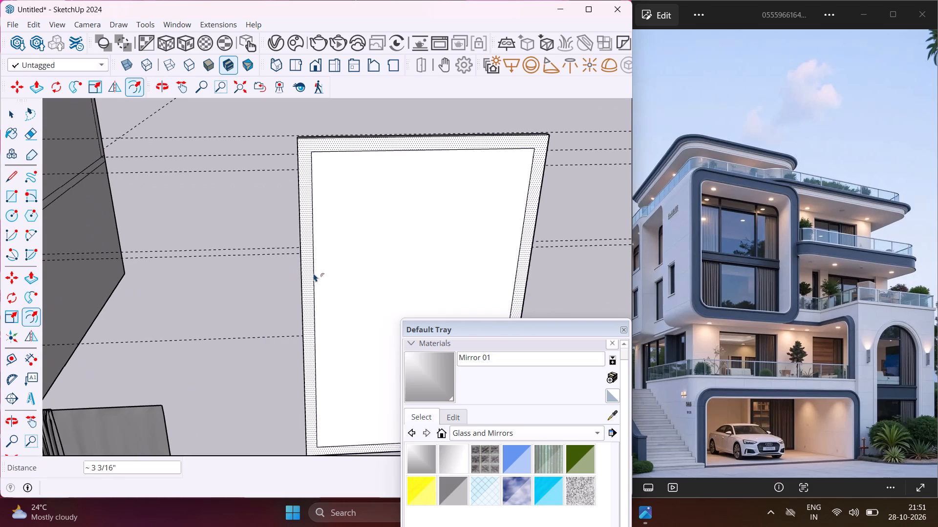
{"action": "left_click", "coordinate": [314, 273]}
{"action": "key", "text": "Escape"}
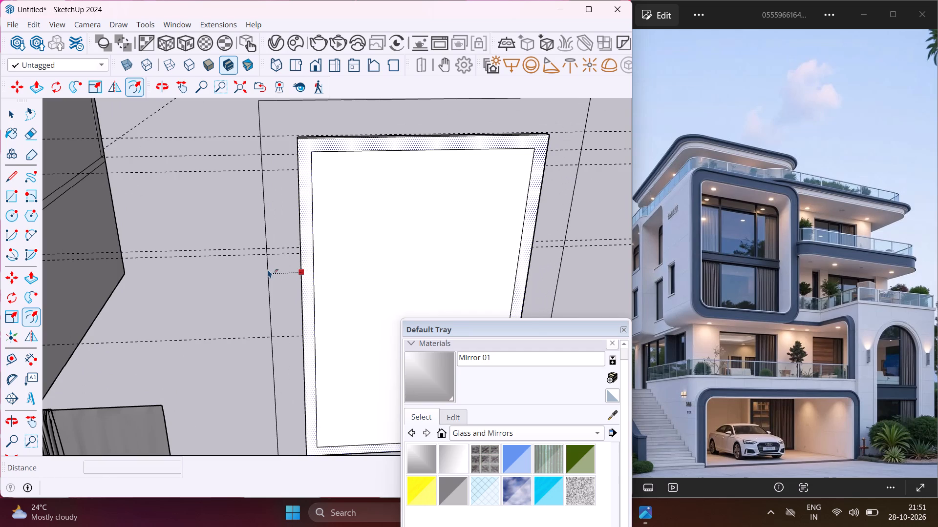
{"action": "key", "text": "space"}
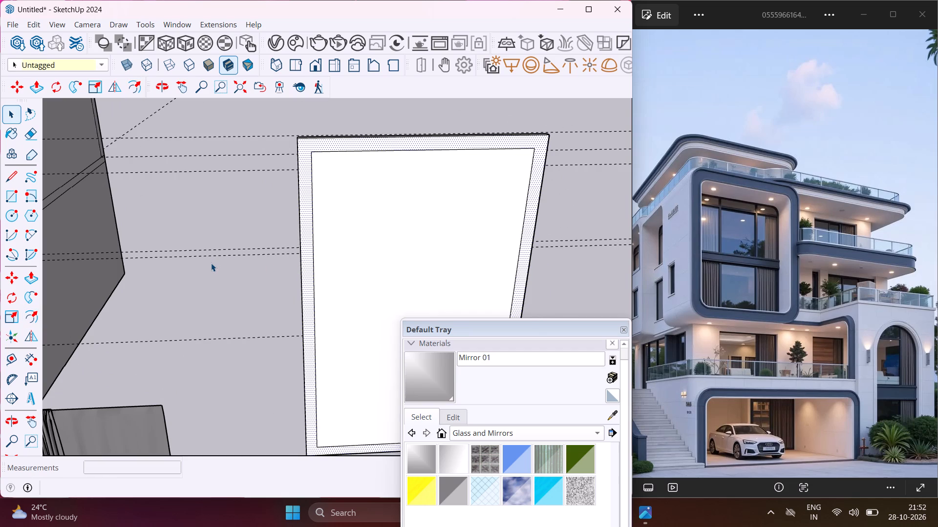
{"action": "key", "text": "Escape"}
{"action": "key", "text": "space"}
Push/pull the door panel's frame border face by about 1/16".
{"action": "left_click", "coordinate": [307, 288]}
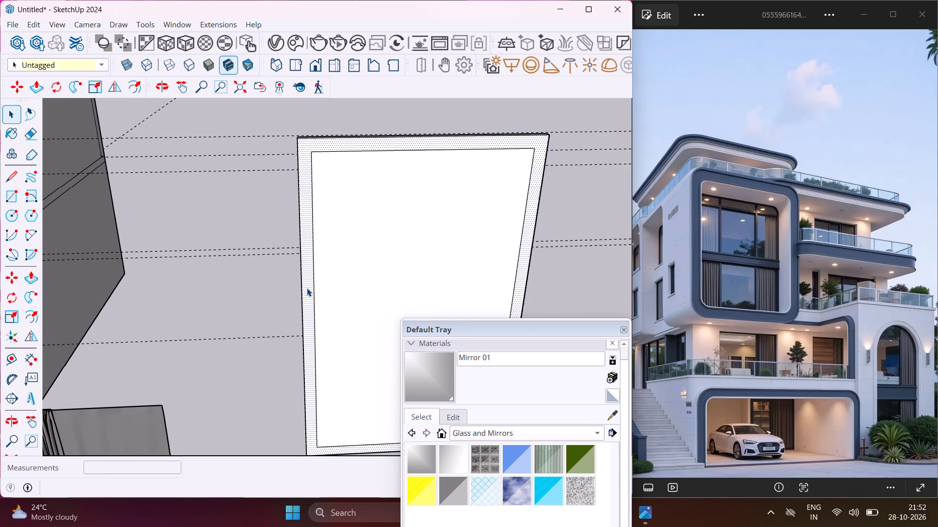
{"action": "key", "text": "p"}
{"action": "left_click", "coordinate": [307, 288]}
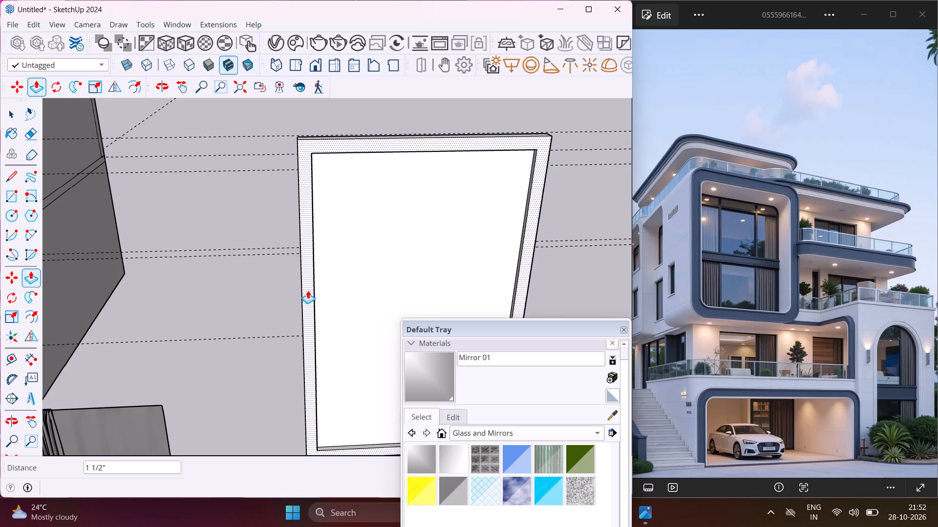
{"action": "scroll", "coordinate": [306, 290], "scroll_direction": "up", "scroll_amount": 5}
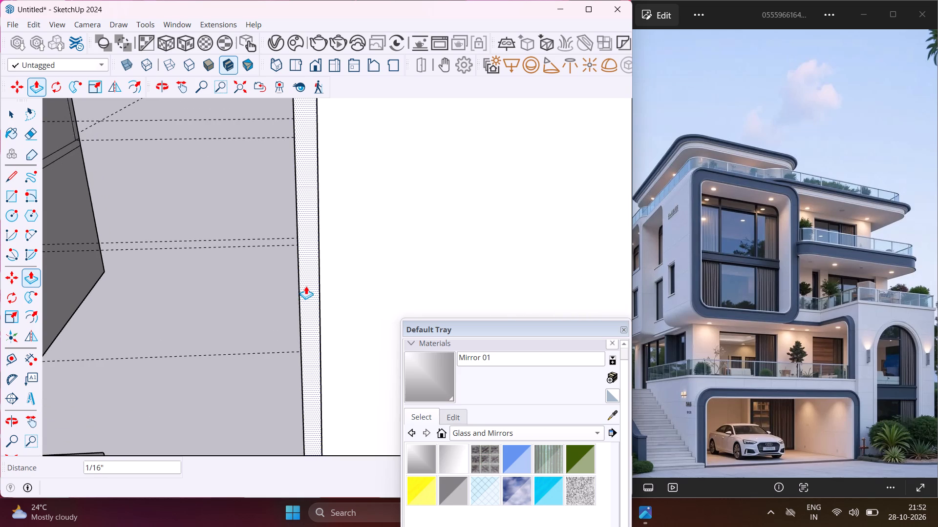
{"action": "left_click", "coordinate": [306, 286]}
{"action": "scroll", "coordinate": [212, 289], "scroll_direction": "down", "scroll_amount": 7}
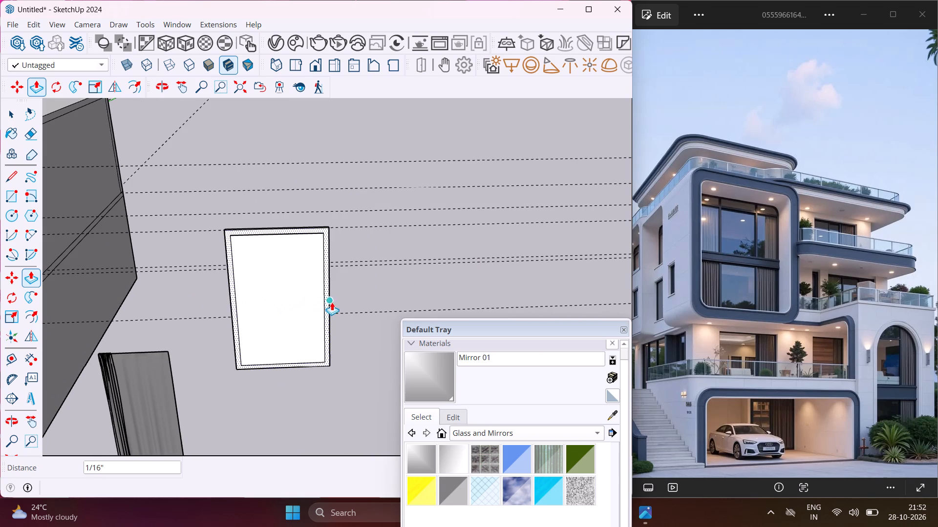
{"action": "key", "text": "Escape"}
{"action": "key", "text": "space"}
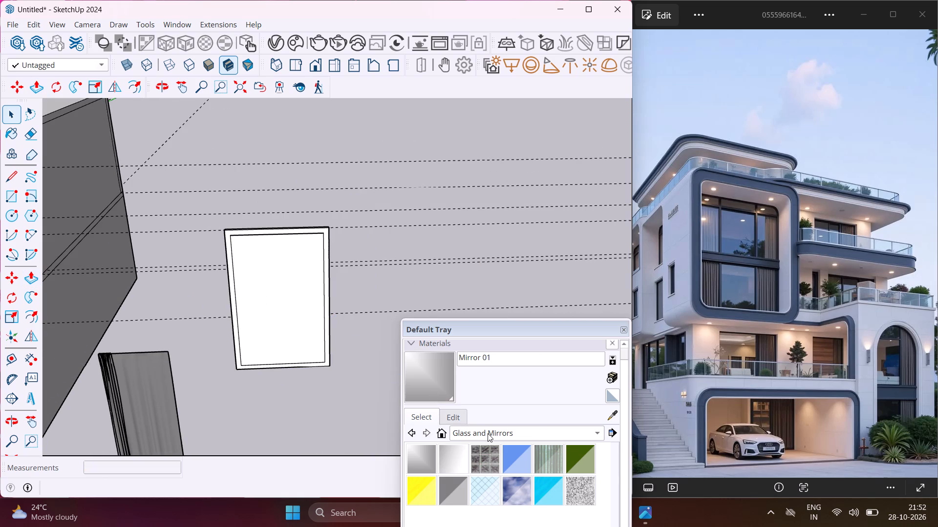
Paint the door panel's inner face with the Wood Floor material from the Wood collection.
{"action": "left_click", "coordinate": [488, 433]}
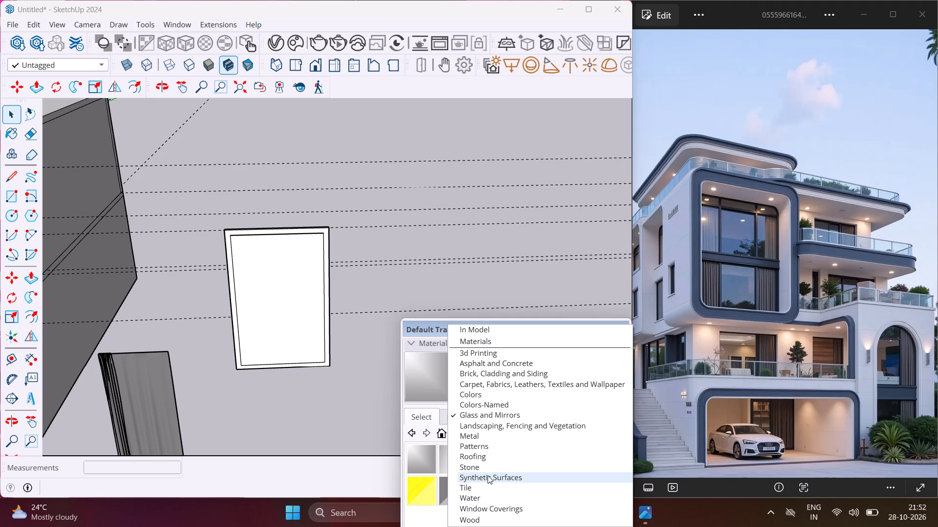
{"action": "left_click", "coordinate": [478, 518]}
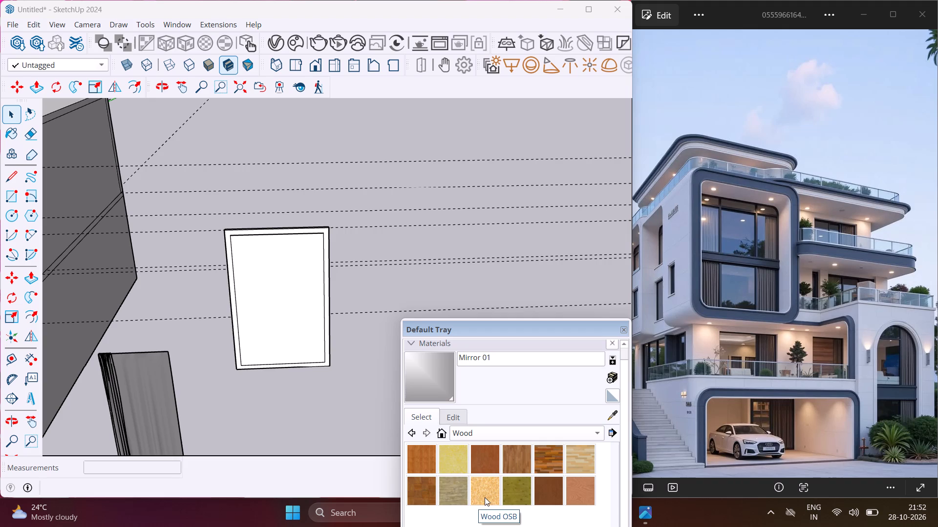
{"action": "left_click", "coordinate": [523, 463]}
{"action": "left_click", "coordinate": [259, 300]}
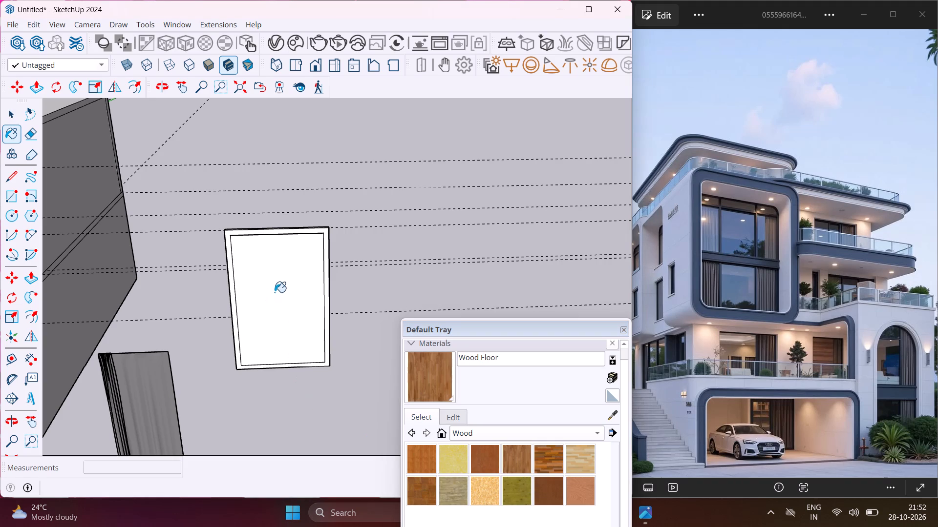
{"action": "scroll", "coordinate": [277, 284], "scroll_direction": "up", "scroll_amount": 11}
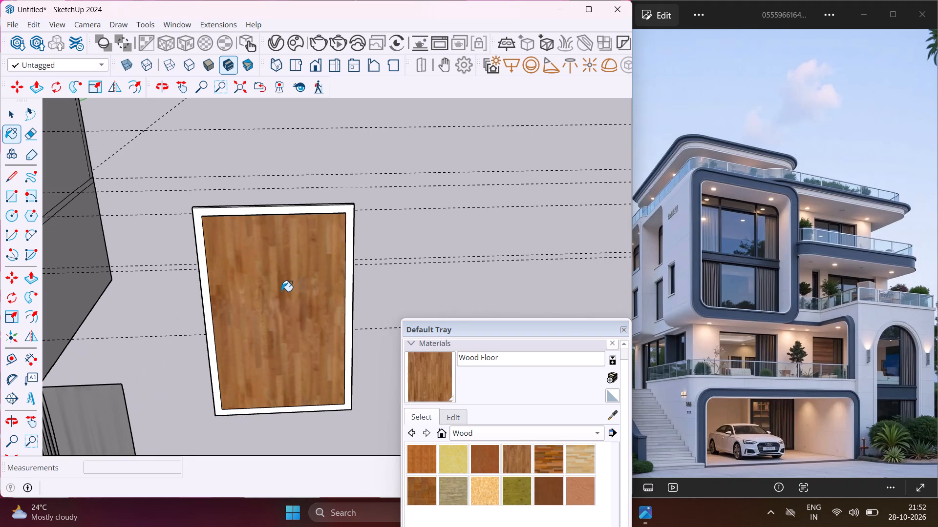
Paint the front face of the door panel's frame border with Color M08 from the Colors collection.
{"action": "left_click", "coordinate": [476, 433]}
{"action": "left_click", "coordinate": [468, 306]}
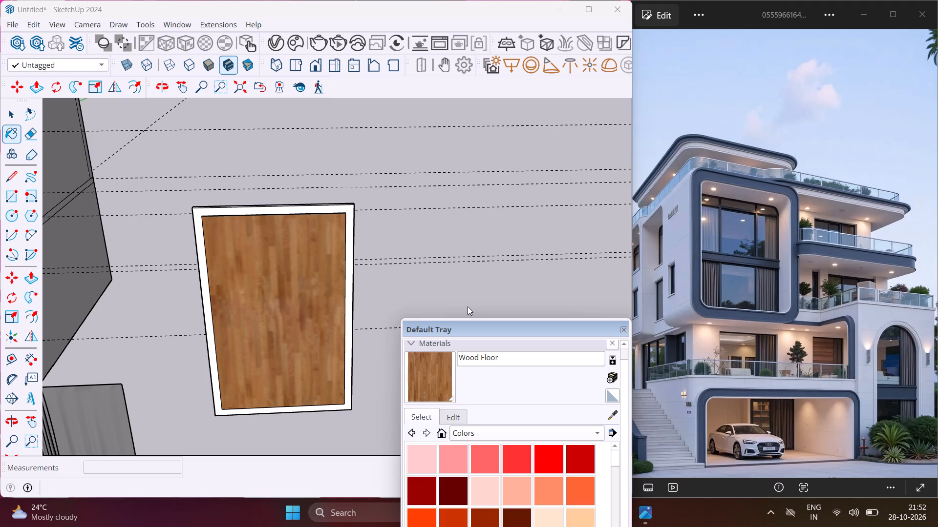
{"action": "scroll", "coordinate": [510, 460], "scroll_direction": "down", "scroll_amount": 8}
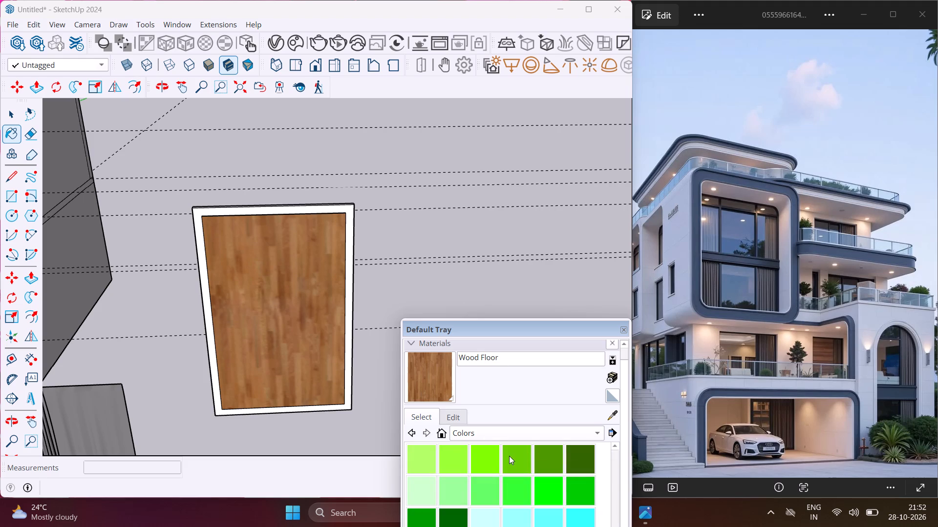
{"action": "scroll", "coordinate": [509, 456], "scroll_direction": "down", "scroll_amount": 9}
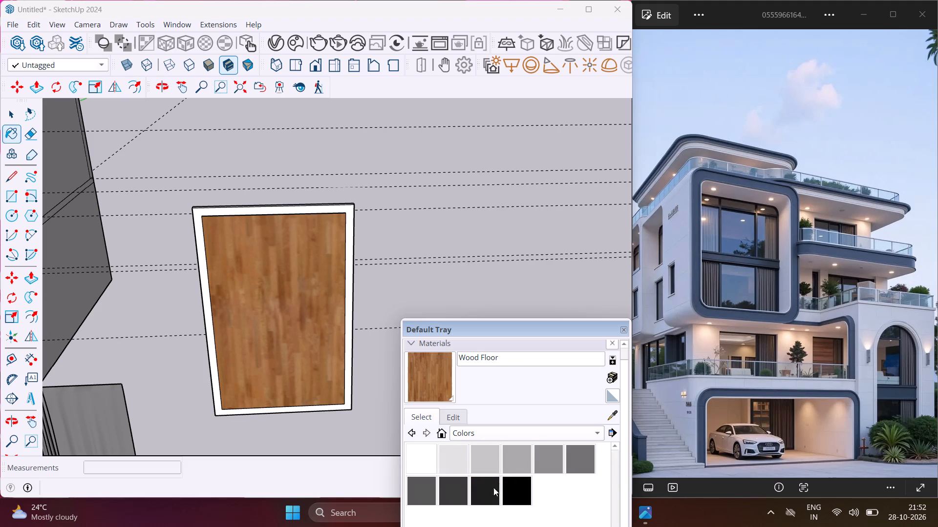
{"action": "left_click", "coordinate": [490, 489]}
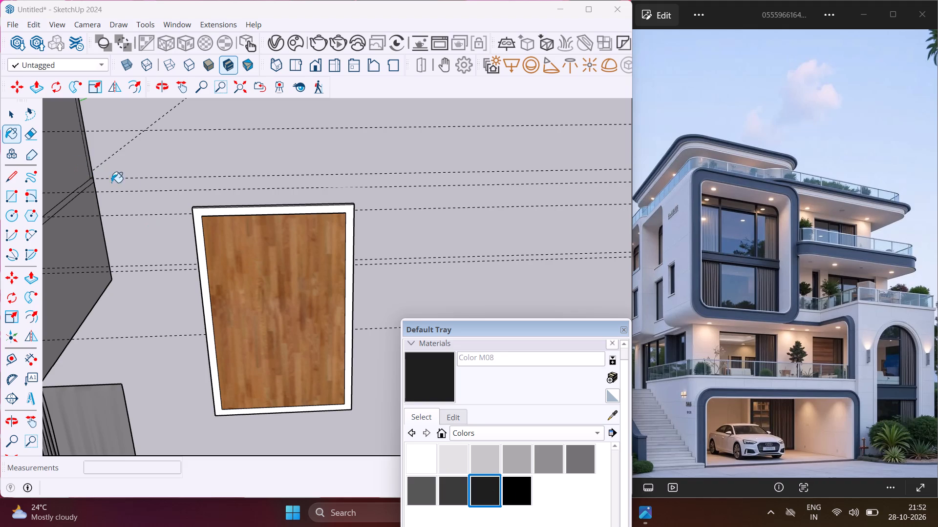
{"action": "scroll", "coordinate": [203, 224], "scroll_direction": "up", "scroll_amount": 16}
{"action": "scroll", "coordinate": [194, 216], "scroll_direction": "up", "scroll_amount": 9}
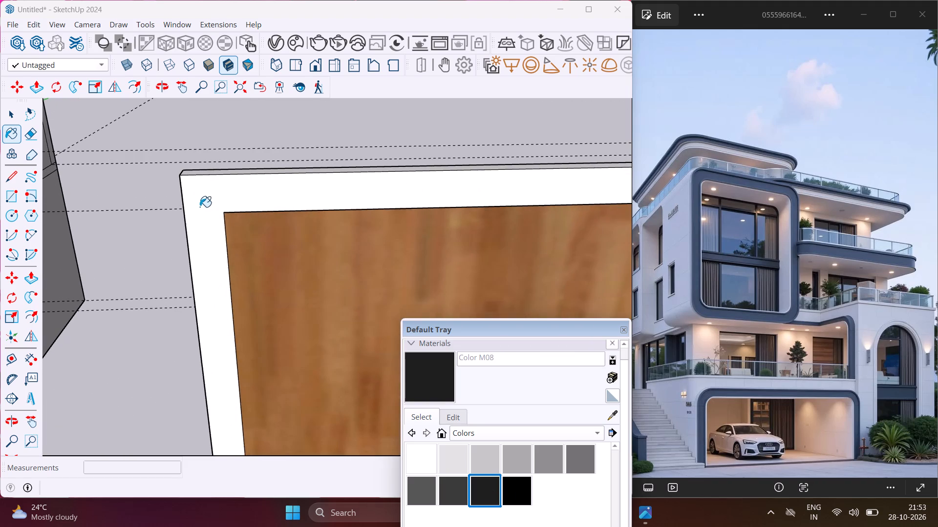
{"action": "left_click", "coordinate": [200, 207]}
Paint the door frame's top edge face and adjacent side edge face with Color M08.
{"action": "middle_click_drag", "start_coordinate": [215, 175], "coordinate": [347, 209]}
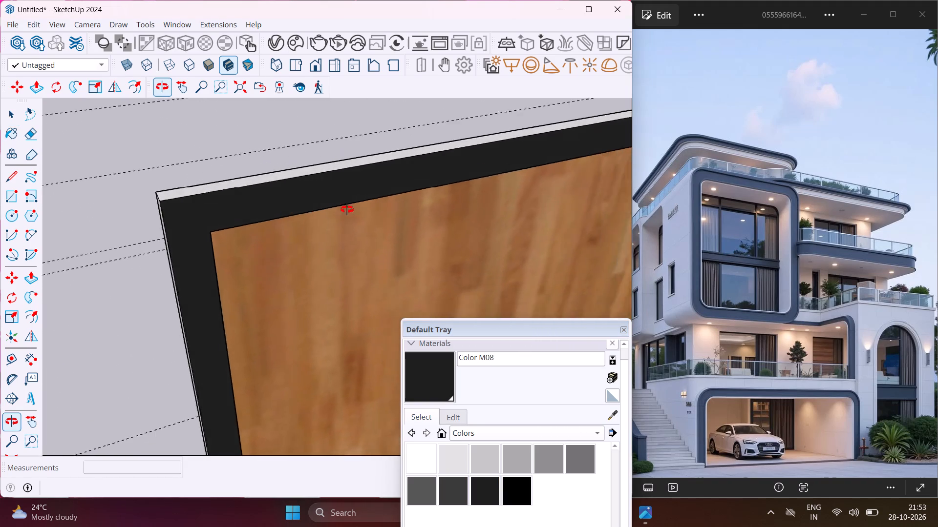
{"action": "middle_click_drag", "start_coordinate": [347, 209], "coordinate": [521, 178]}
{"action": "left_click", "coordinate": [260, 213]}
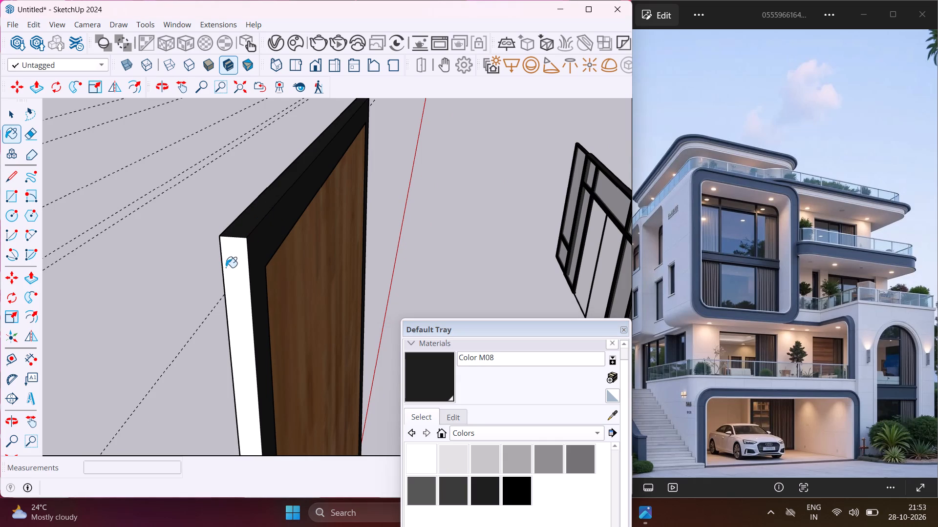
{"action": "left_click", "coordinate": [242, 265]}
{"action": "middle_click_drag", "start_coordinate": [294, 187], "coordinate": [79, 263]}
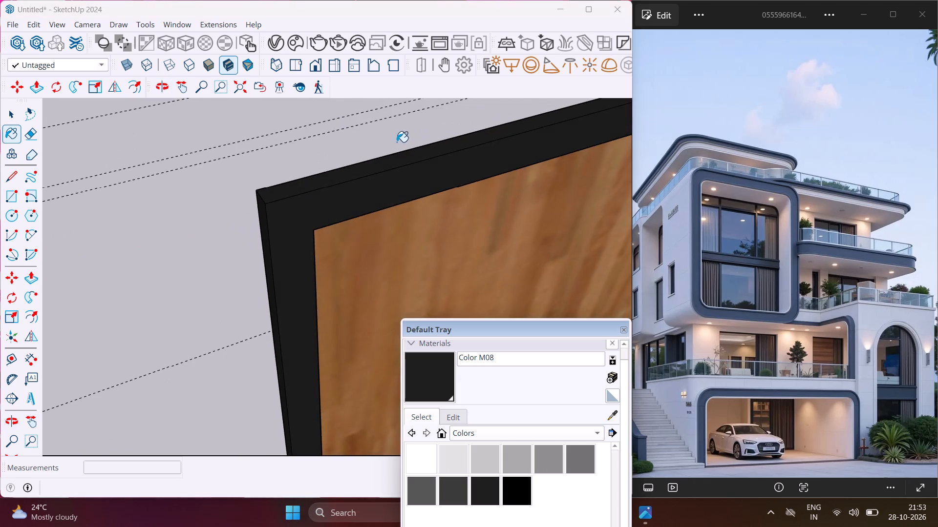
Paint the door frame's remaining vertical side edge face with Color M08.
{"action": "middle_click_drag", "start_coordinate": [397, 142], "coordinate": [156, 196]}
{"action": "scroll", "coordinate": [181, 178], "scroll_direction": "down", "scroll_amount": 7}
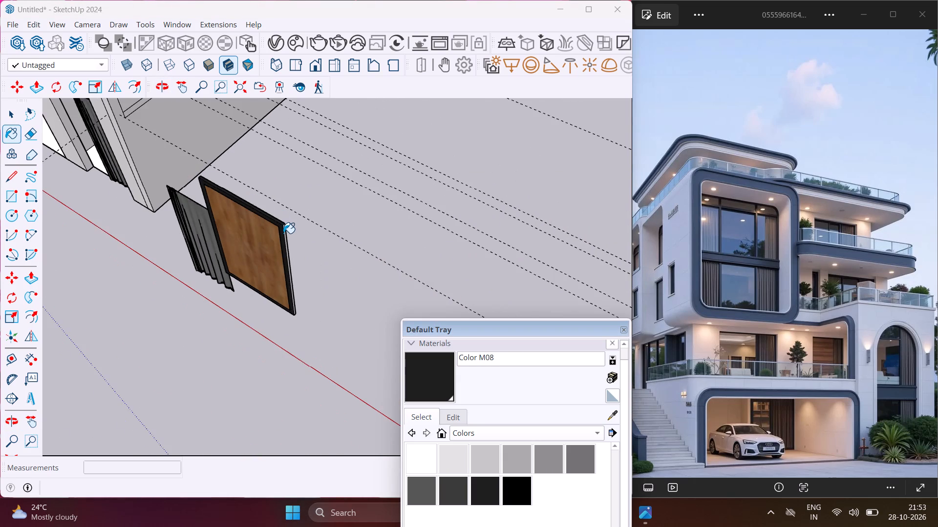
{"action": "scroll", "coordinate": [283, 233], "scroll_direction": "up", "scroll_amount": 15}
{"action": "left_click", "coordinate": [292, 211]}
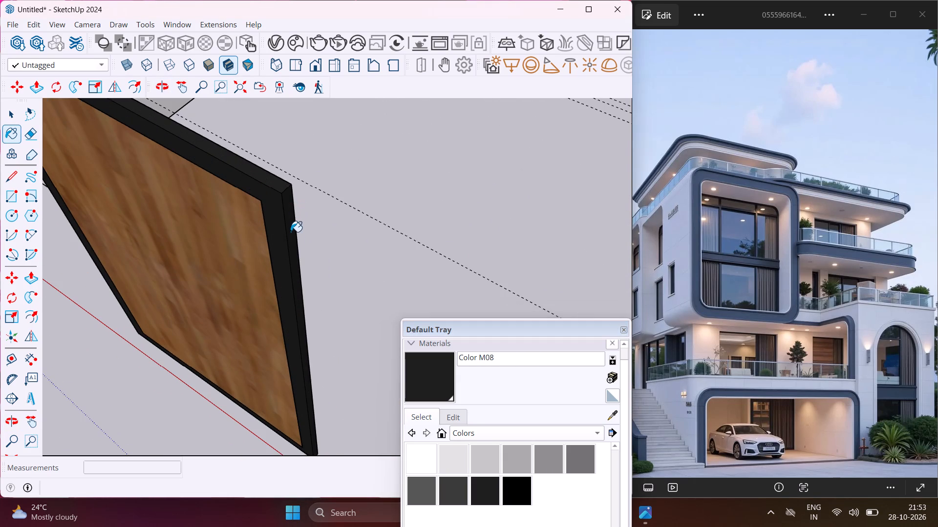
Paint the underside edge face of the door frame with Color M08.
{"action": "middle_click_drag", "start_coordinate": [293, 244], "coordinate": [281, 107]}
{"action": "scroll", "coordinate": [272, 173], "scroll_direction": "down", "scroll_amount": 8}
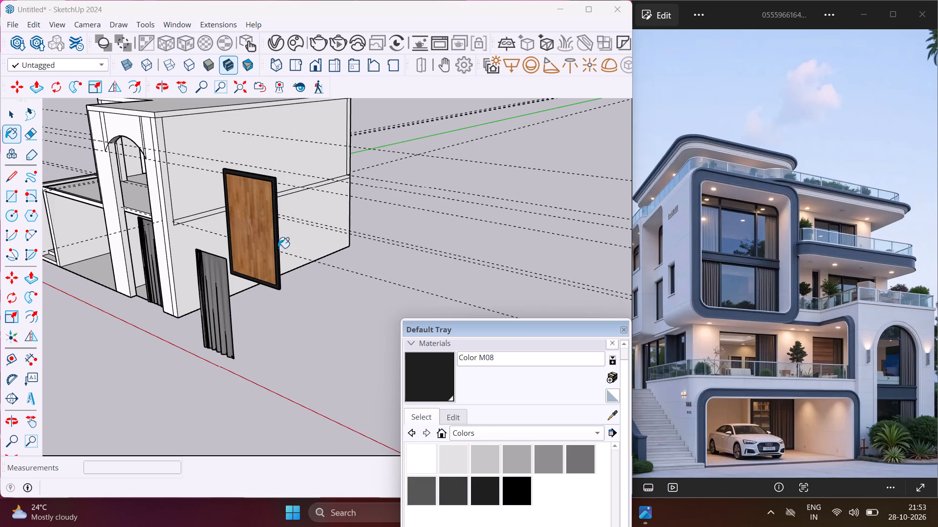
{"action": "scroll", "coordinate": [278, 289], "scroll_direction": "up", "scroll_amount": 14}
{"action": "middle_click_drag", "start_coordinate": [281, 290], "coordinate": [282, 273]}
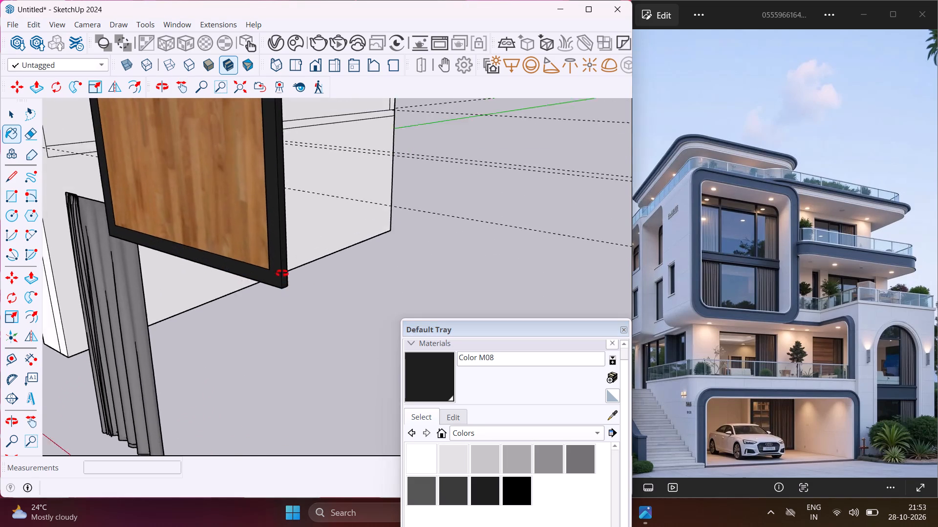
{"action": "middle_click_drag", "start_coordinate": [282, 273], "coordinate": [271, 120]}
{"action": "scroll", "coordinate": [268, 241], "scroll_direction": "up", "scroll_amount": 1}
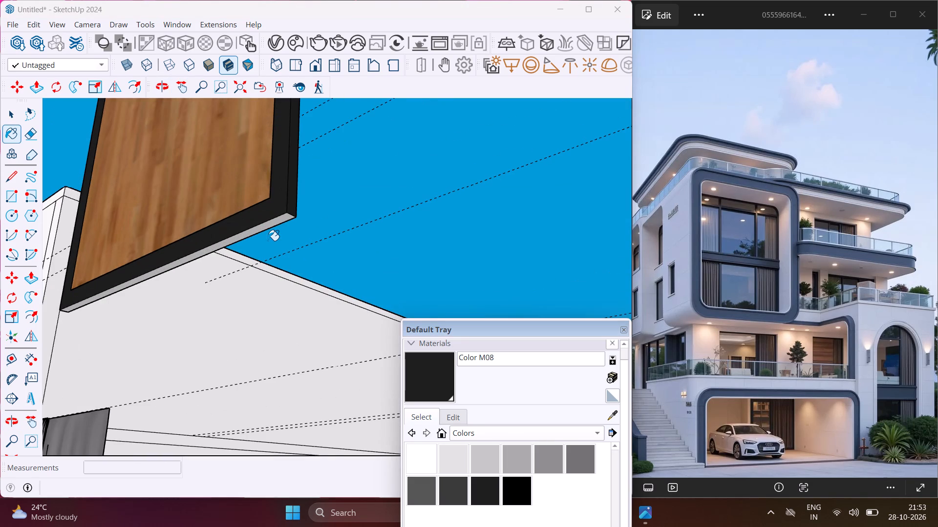
{"action": "scroll", "coordinate": [268, 241], "scroll_direction": "up", "scroll_amount": 3}
{"action": "scroll", "coordinate": [276, 218], "scroll_direction": "down", "scroll_amount": 4}
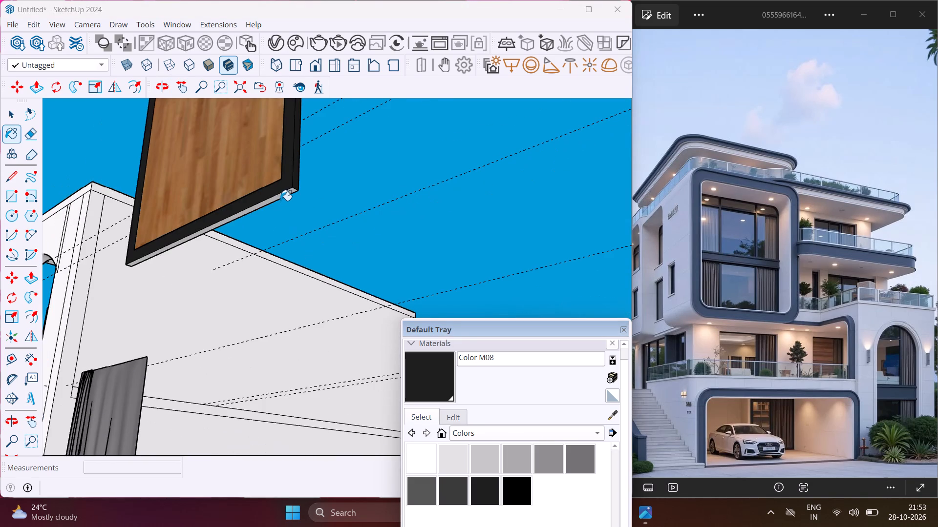
{"action": "left_click", "coordinate": [280, 199]}
{"action": "scroll", "coordinate": [291, 193], "scroll_direction": "up", "scroll_amount": 8}
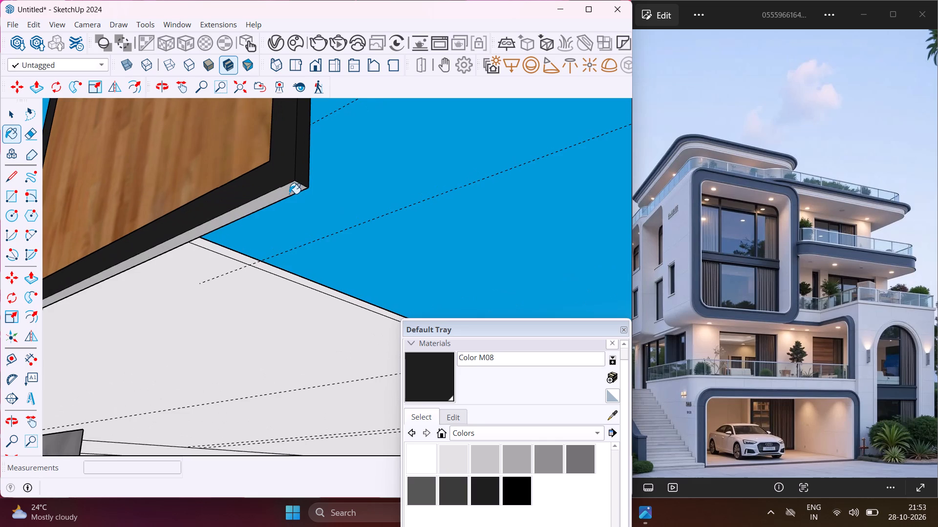
{"action": "left_click", "coordinate": [289, 194]}
Inspect the painted door panel from several angles to check its frame and wood faces.
{"action": "middle_click_drag", "start_coordinate": [285, 182], "coordinate": [549, 353]}
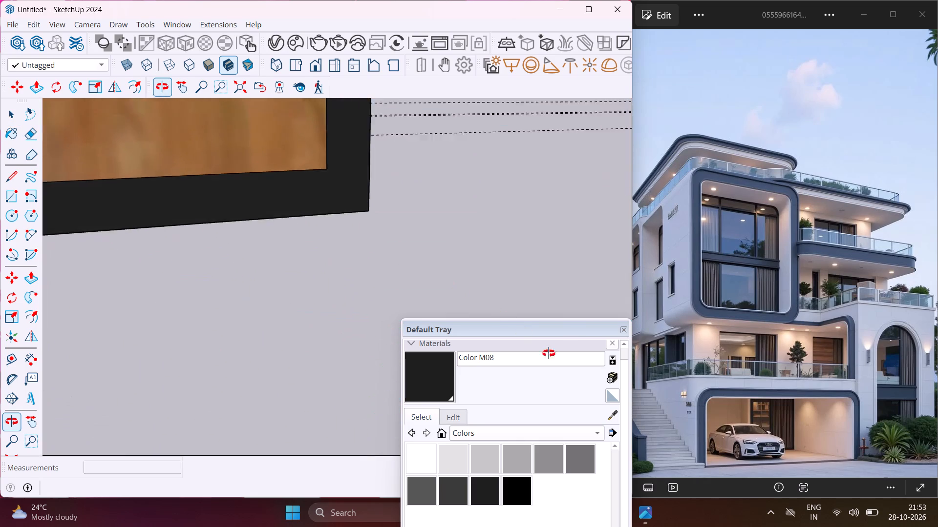
{"action": "middle_click_drag", "start_coordinate": [549, 353], "coordinate": [557, 359]}
{"action": "middle_click_drag", "start_coordinate": [338, 205], "coordinate": [467, 224]}
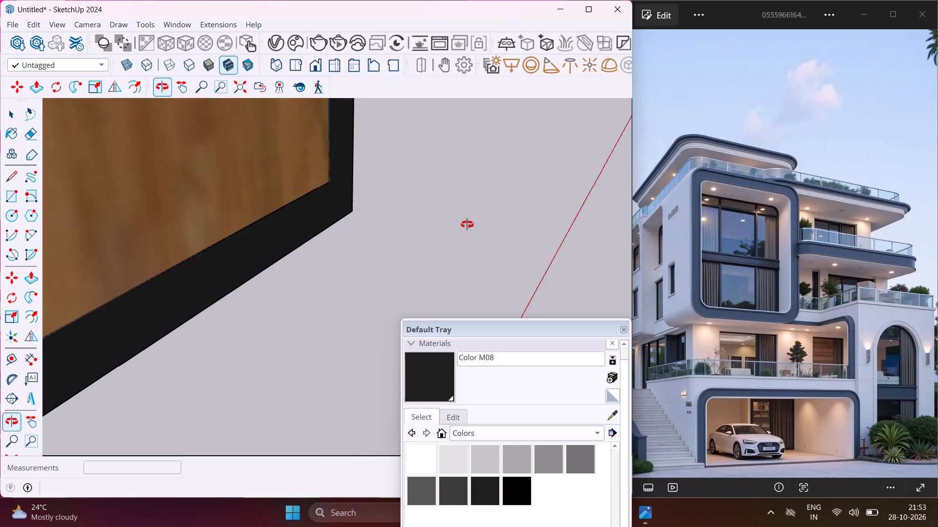
{"action": "middle_click_drag", "start_coordinate": [467, 224], "coordinate": [520, 224]}
{"action": "scroll", "coordinate": [492, 192], "scroll_direction": "down", "scroll_amount": 6}
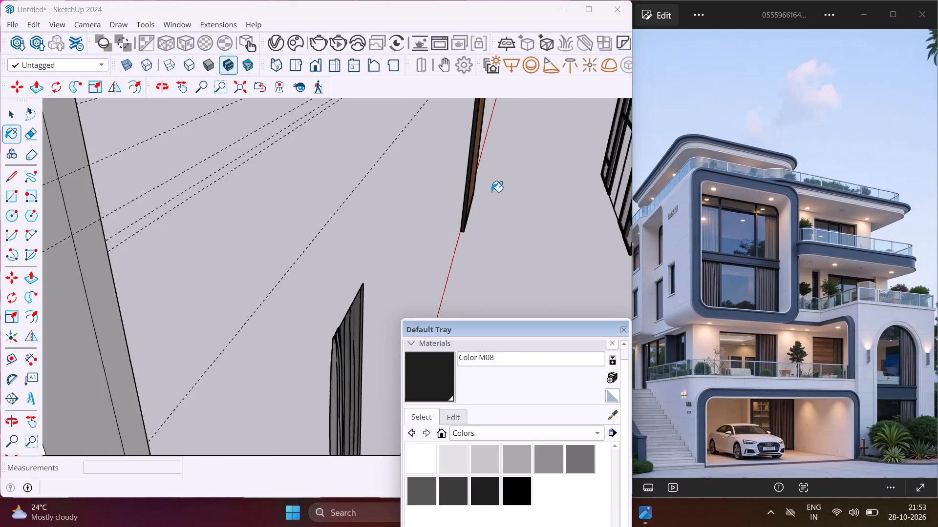
{"action": "middle_click_drag", "start_coordinate": [491, 192], "coordinate": [129, 263]}
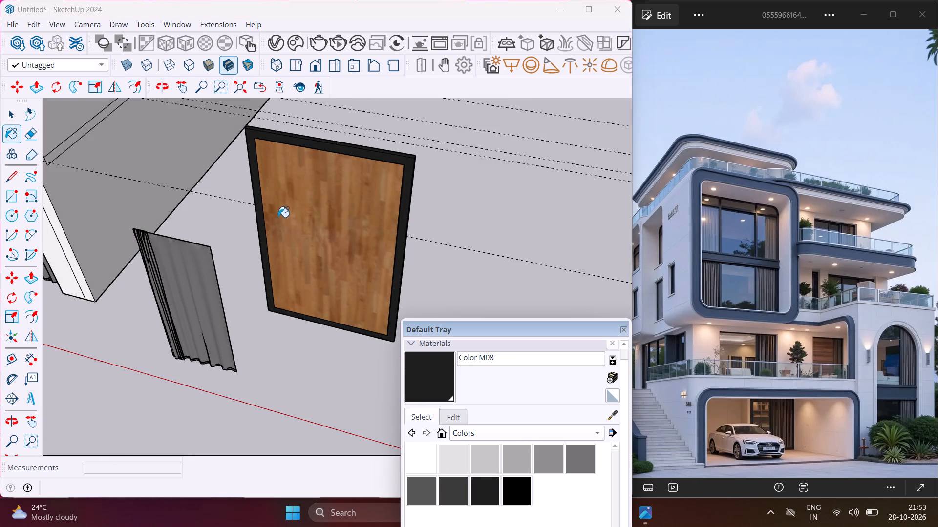
{"action": "middle_click_drag", "start_coordinate": [278, 217], "coordinate": [229, 142]}
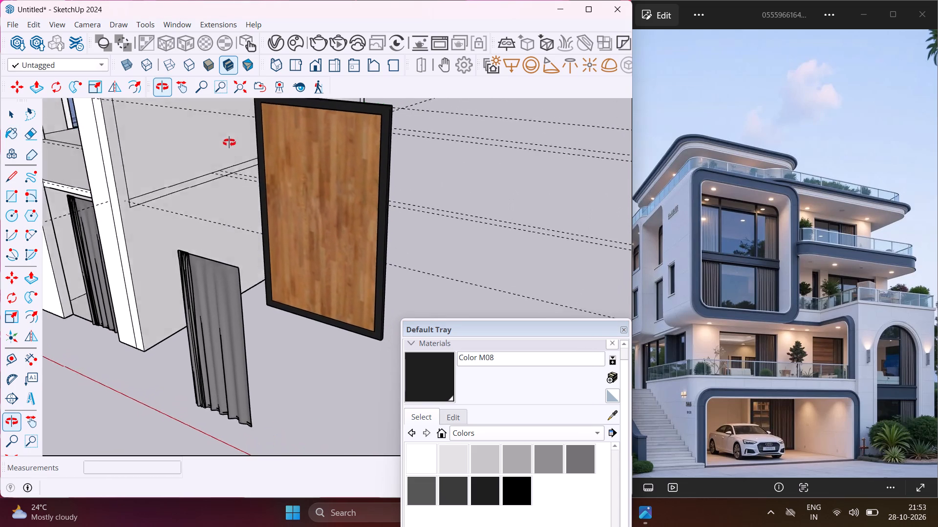
{"action": "middle_click_drag", "start_coordinate": [229, 142], "coordinate": [334, 170]}
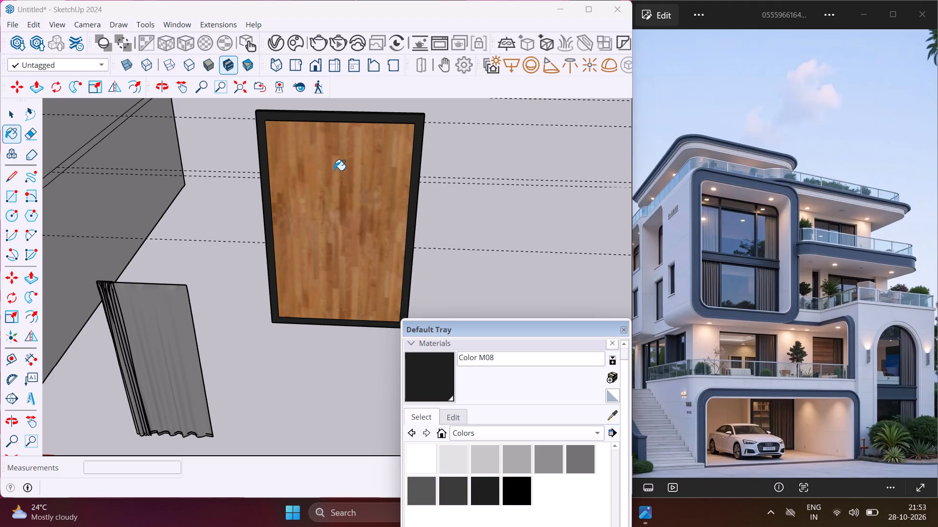
{"action": "key", "text": "Escape"}
{"action": "key", "text": "space"}
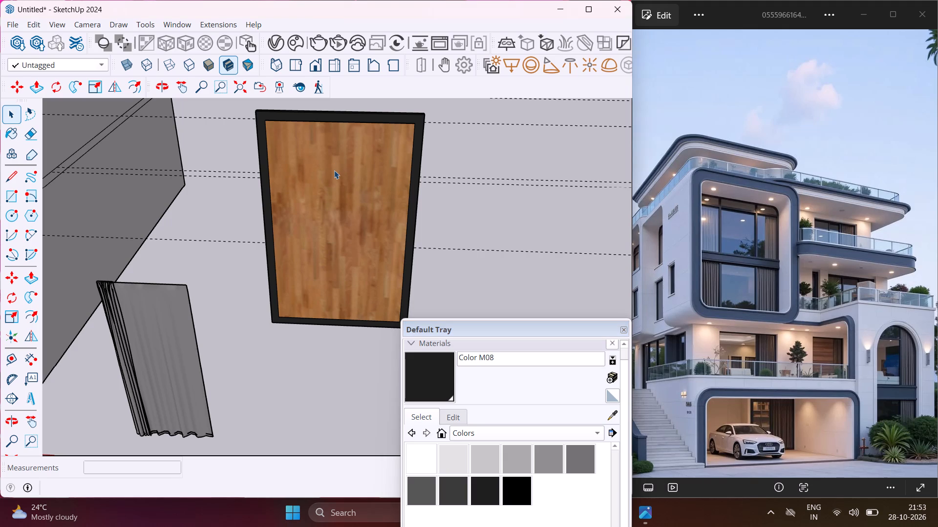
Delete all construction guides from the model.
{"action": "scroll", "coordinate": [334, 170], "scroll_direction": "down", "scroll_amount": 5}
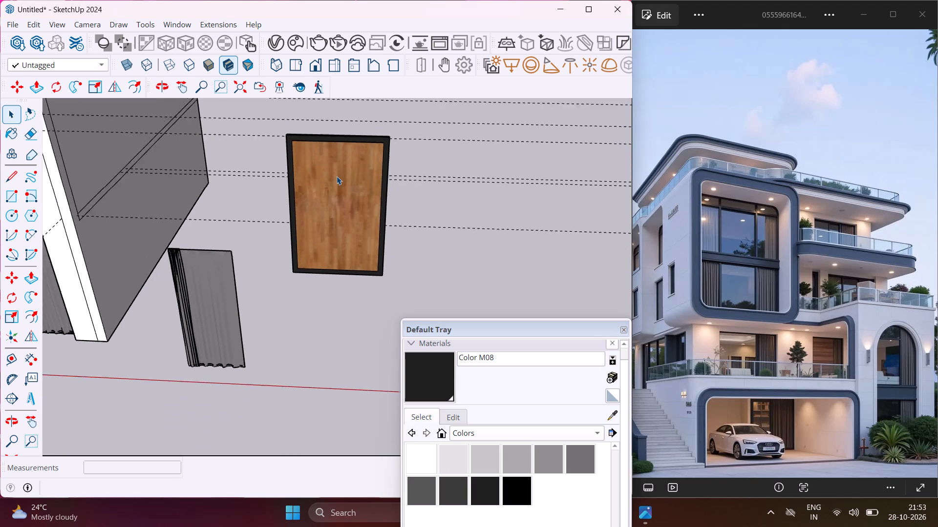
{"action": "scroll", "coordinate": [337, 176], "scroll_direction": "down", "scroll_amount": 2}
{"action": "middle_click_drag", "start_coordinate": [330, 182], "coordinate": [456, 191]}
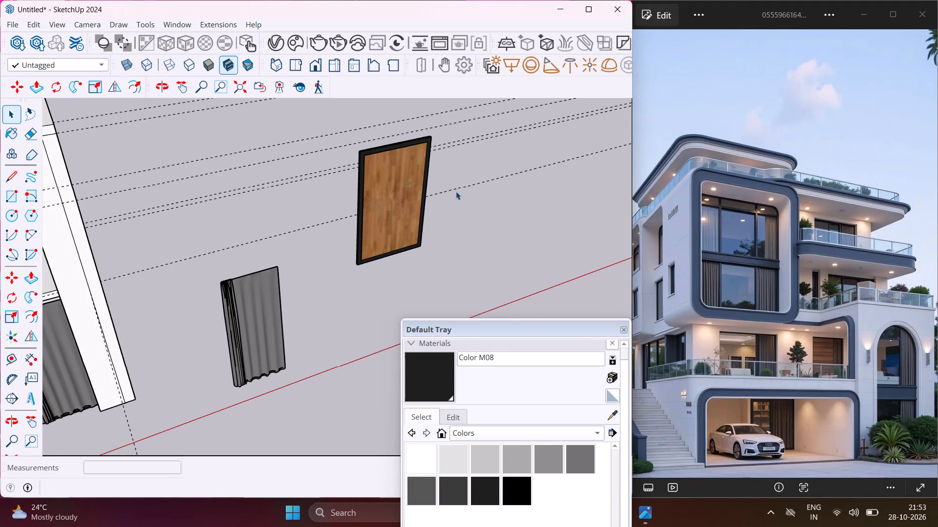
{"action": "scroll", "coordinate": [316, 192], "scroll_direction": "down", "scroll_amount": 10}
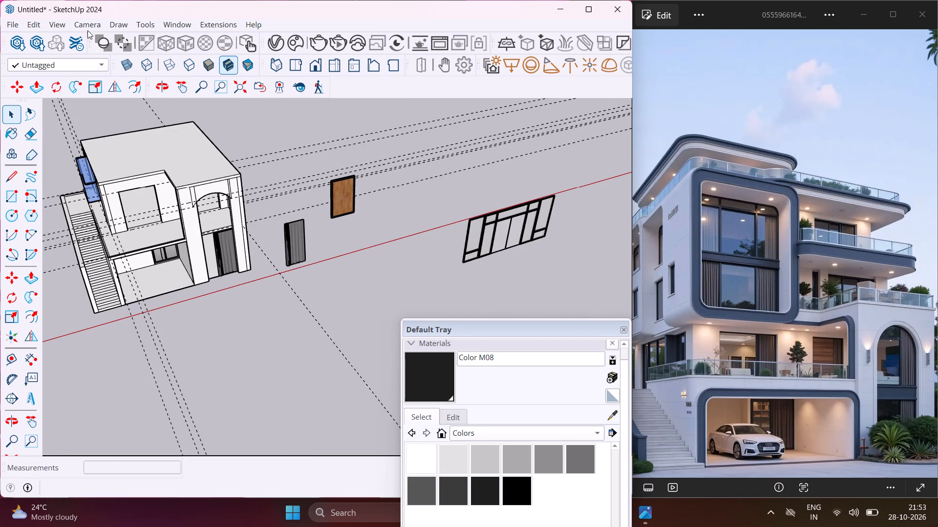
{"action": "left_click", "coordinate": [34, 23]}
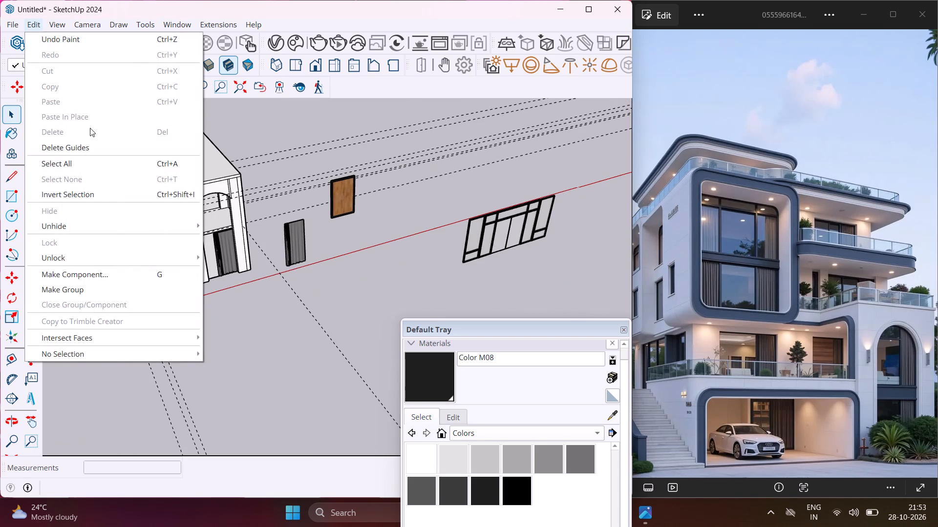
{"action": "left_click", "coordinate": [99, 142]}
Move the whole wooden door panel onto the upper floor, placing its lower corner where the balcony's back wall ends at the floor.
{"action": "scroll", "coordinate": [349, 217], "scroll_direction": "up", "scroll_amount": 5}
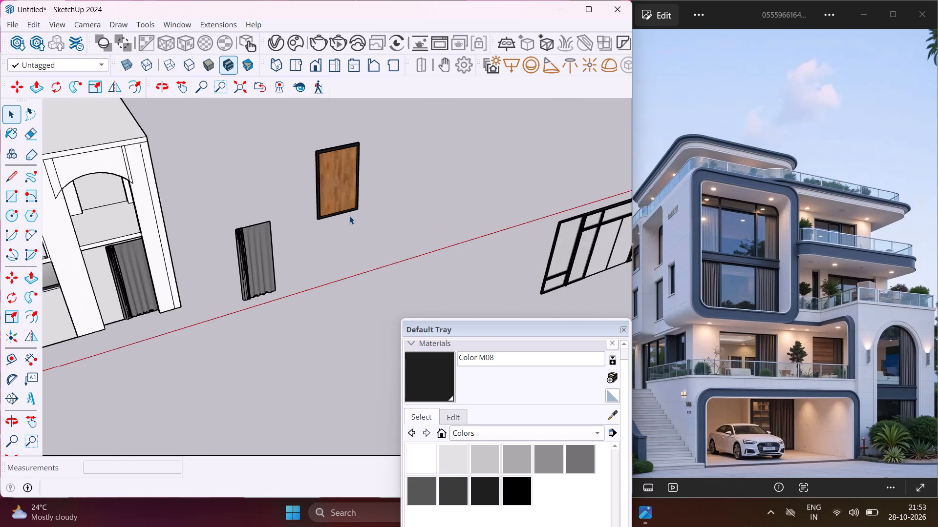
{"action": "scroll", "coordinate": [349, 216], "scroll_direction": "up", "scroll_amount": 3}
{"action": "scroll", "coordinate": [372, 128], "scroll_direction": "down", "scroll_amount": 5}
{"action": "left_click_drag", "start_coordinate": [381, 102], "coordinate": [342, 180]}
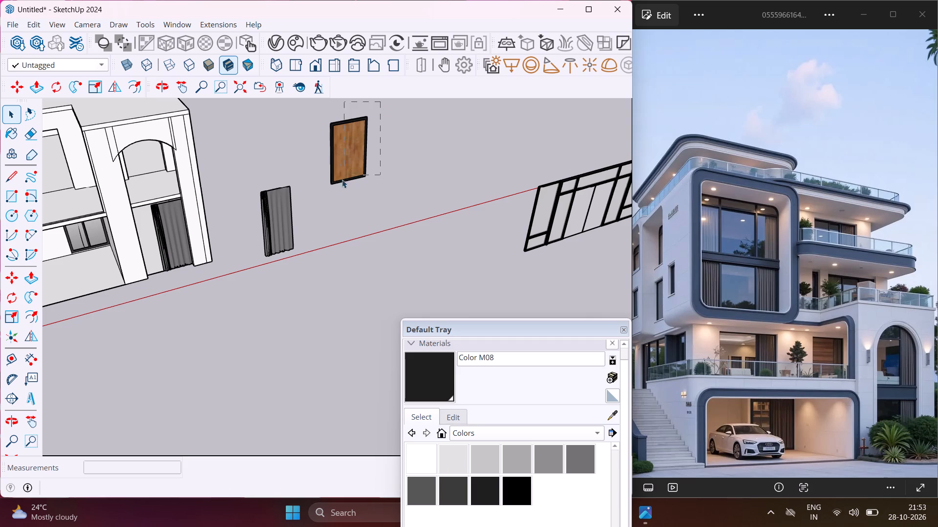
{"action": "left_click_drag", "start_coordinate": [342, 180], "coordinate": [321, 203]}
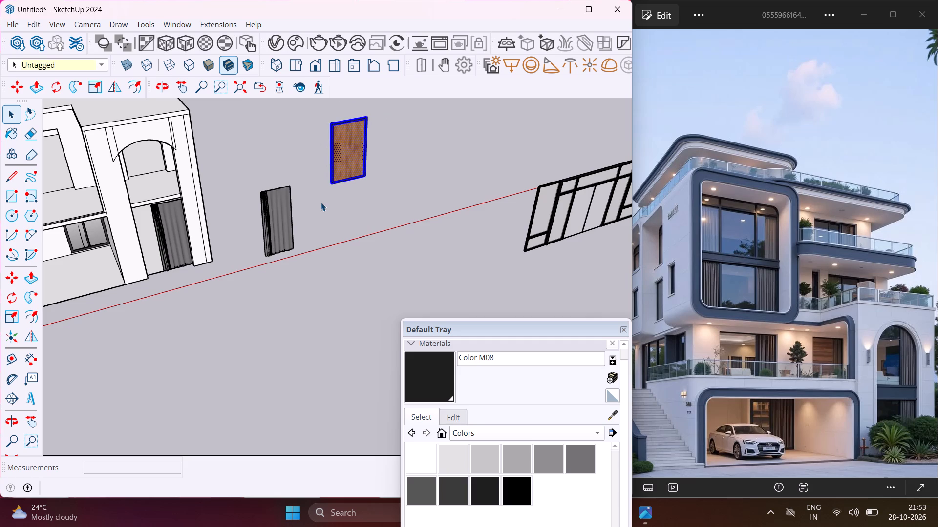
{"action": "key", "text": "m"}
{"action": "scroll", "coordinate": [334, 186], "scroll_direction": "up", "scroll_amount": 3}
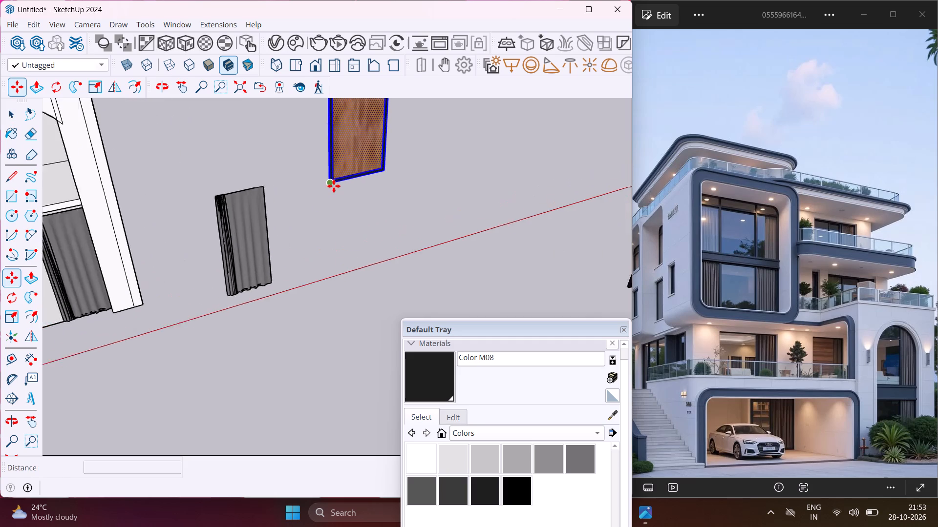
{"action": "scroll", "coordinate": [334, 186], "scroll_direction": "up", "scroll_amount": 5}
{"action": "left_click", "coordinate": [329, 182]}
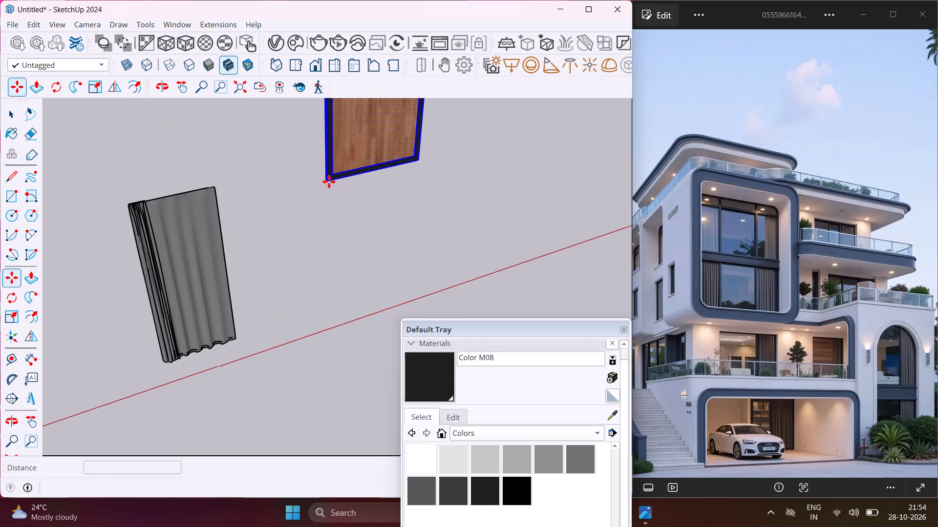
{"action": "scroll", "coordinate": [324, 186], "scroll_direction": "down", "scroll_amount": 10}
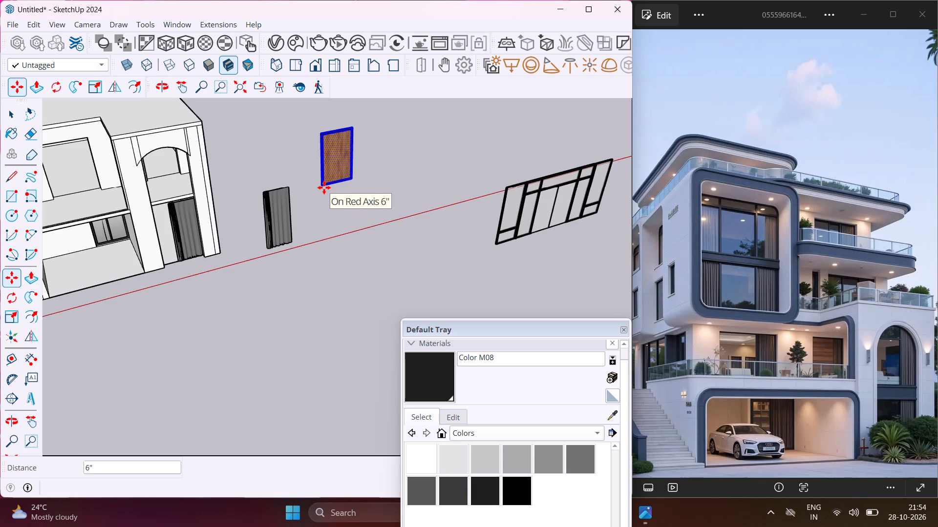
{"action": "scroll", "coordinate": [324, 187], "scroll_direction": "down", "scroll_amount": 10}
{"action": "scroll", "coordinate": [246, 183], "scroll_direction": "down", "scroll_amount": 1}
{"action": "middle_click_drag", "start_coordinate": [246, 183], "coordinate": [272, 176]}
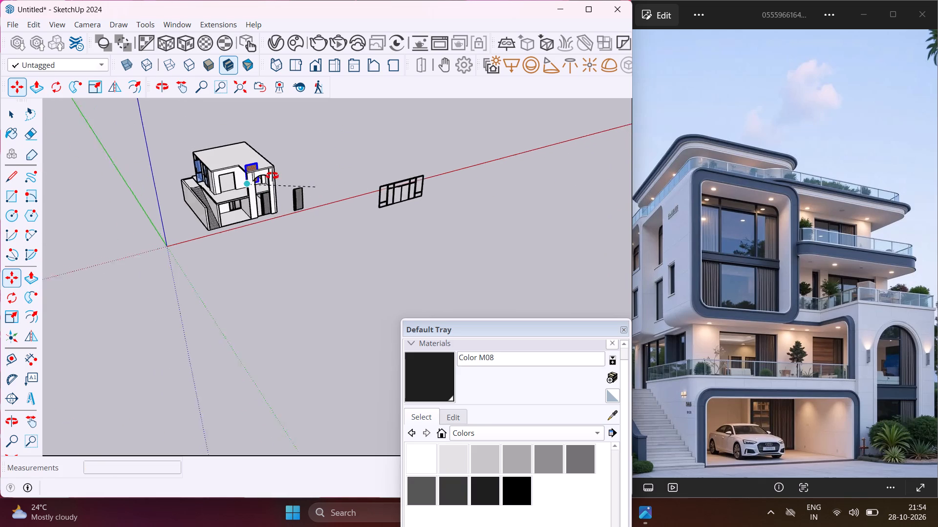
{"action": "middle_click_drag", "start_coordinate": [272, 176], "coordinate": [327, 162]}
{"action": "scroll", "coordinate": [234, 188], "scroll_direction": "up", "scroll_amount": 15}
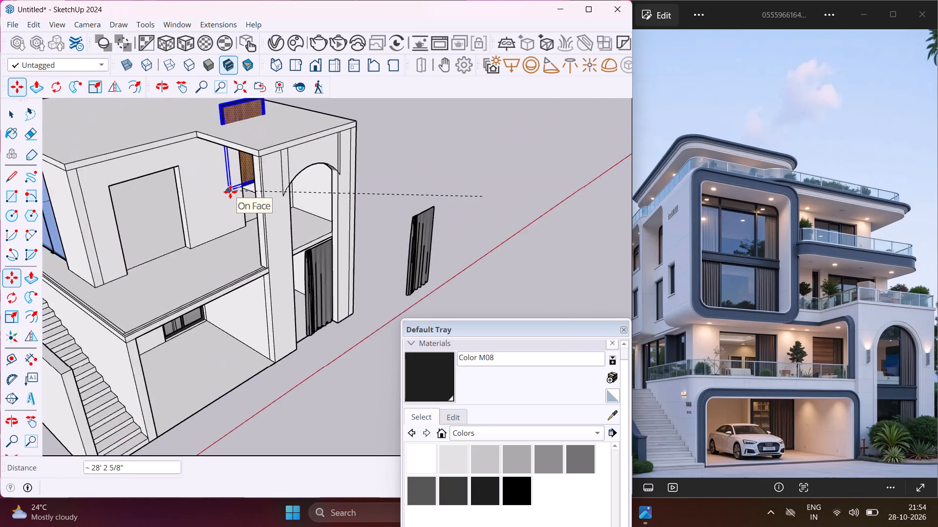
{"action": "scroll", "coordinate": [230, 192], "scroll_direction": "up", "scroll_amount": 9}
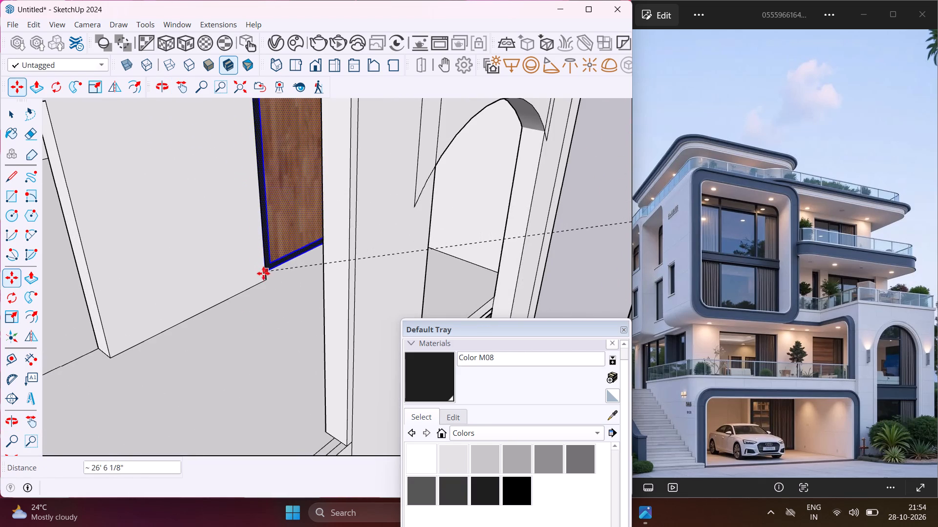
{"action": "left_click", "coordinate": [265, 282]}
{"action": "scroll", "coordinate": [218, 264], "scroll_direction": "down", "scroll_amount": 6}
{"action": "key", "text": "Escape"}
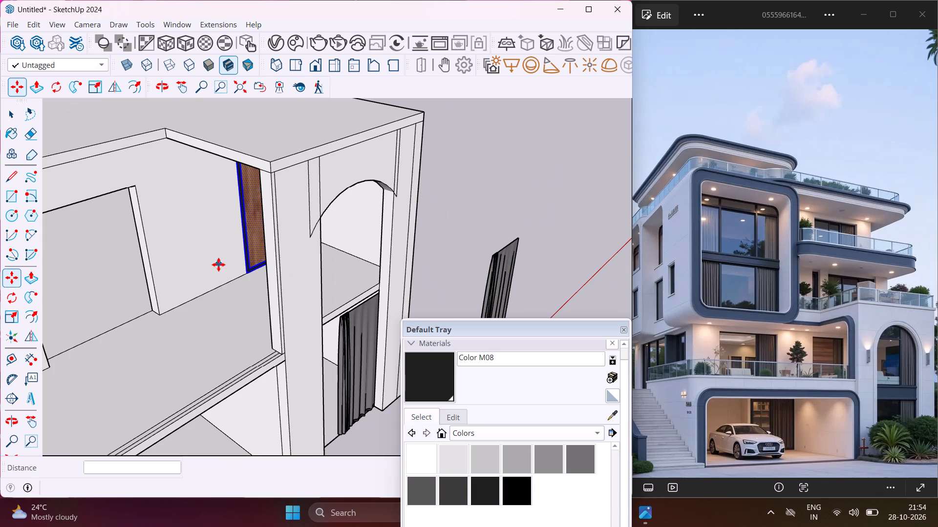
{"action": "key", "text": "space"}
Copy the freestanding curtain about 28' 11" into the upper-floor balcony doorway, with its bottom corner on the opening's floor edge.
{"action": "scroll", "coordinate": [214, 254], "scroll_direction": "down", "scroll_amount": 10}
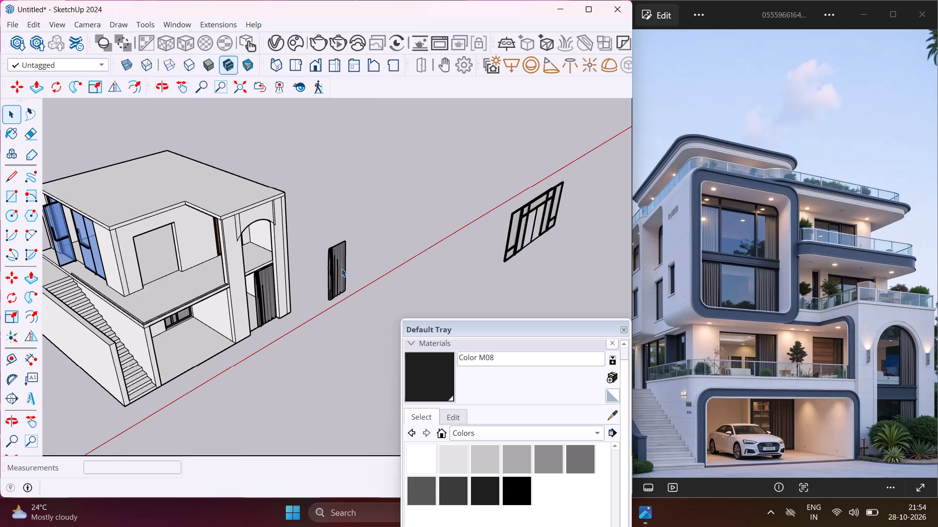
{"action": "scroll", "coordinate": [341, 268], "scroll_direction": "up", "scroll_amount": 3}
{"action": "left_click", "coordinate": [339, 285]}
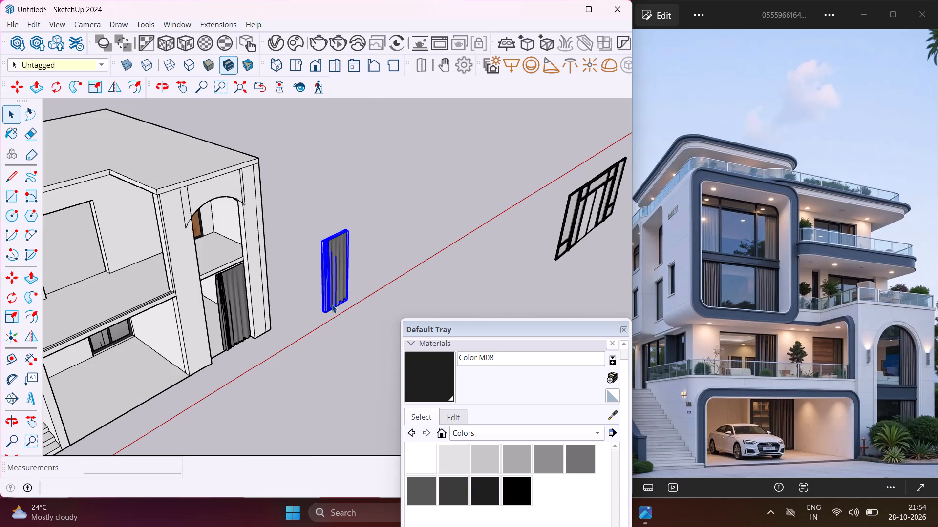
{"action": "key", "text": "m"}
{"action": "scroll", "coordinate": [331, 311], "scroll_direction": "up", "scroll_amount": 3}
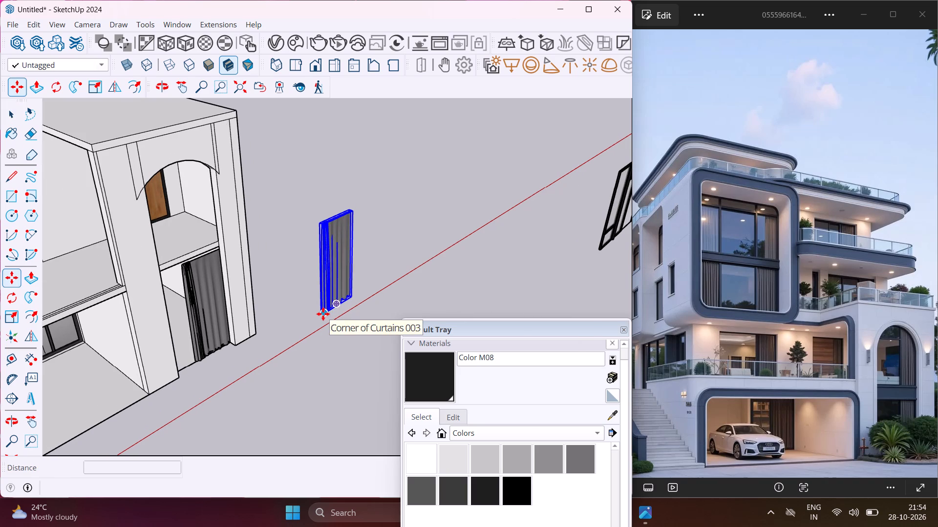
{"action": "left_click", "coordinate": [323, 314]}
{"action": "scroll", "coordinate": [298, 311], "scroll_direction": "down", "scroll_amount": 2}
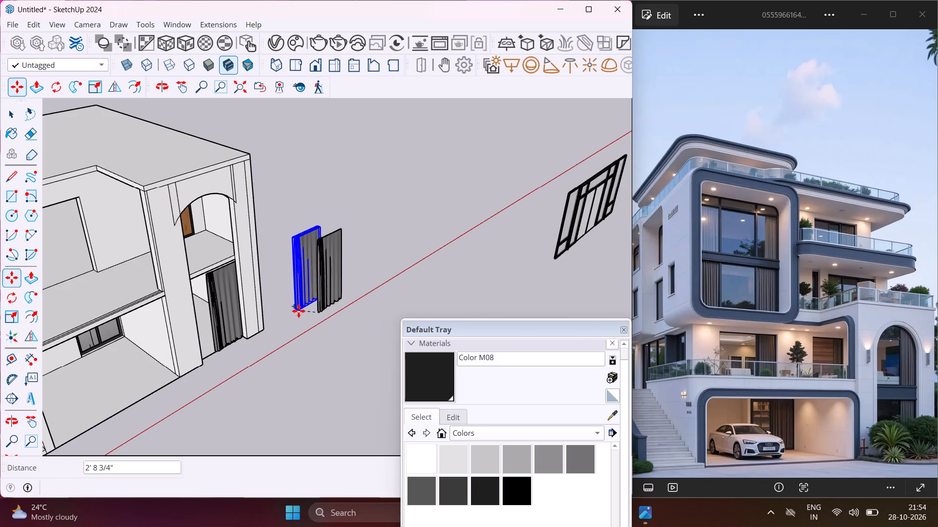
{"action": "scroll", "coordinate": [298, 311], "scroll_direction": "down", "scroll_amount": 6}
{"action": "scroll", "coordinate": [171, 294], "scroll_direction": "up", "scroll_amount": 4}
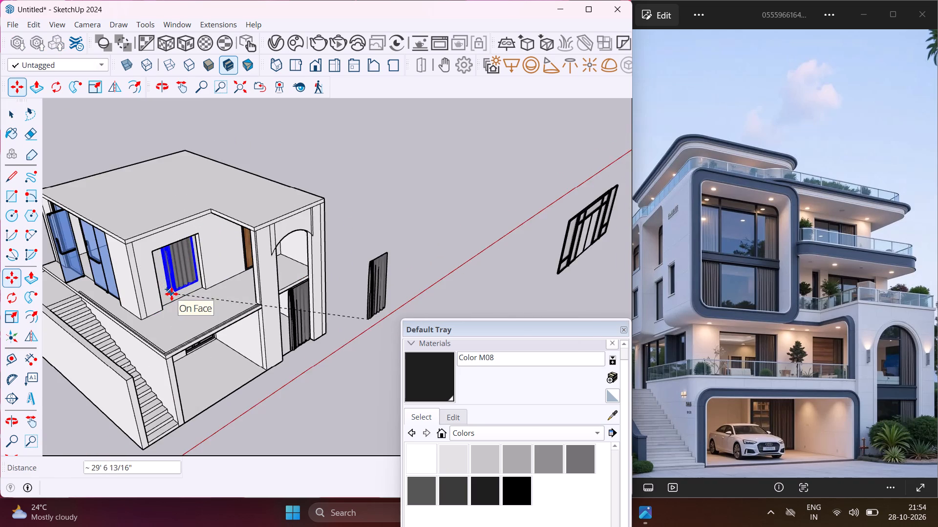
{"action": "scroll", "coordinate": [171, 294], "scroll_direction": "up", "scroll_amount": 9}
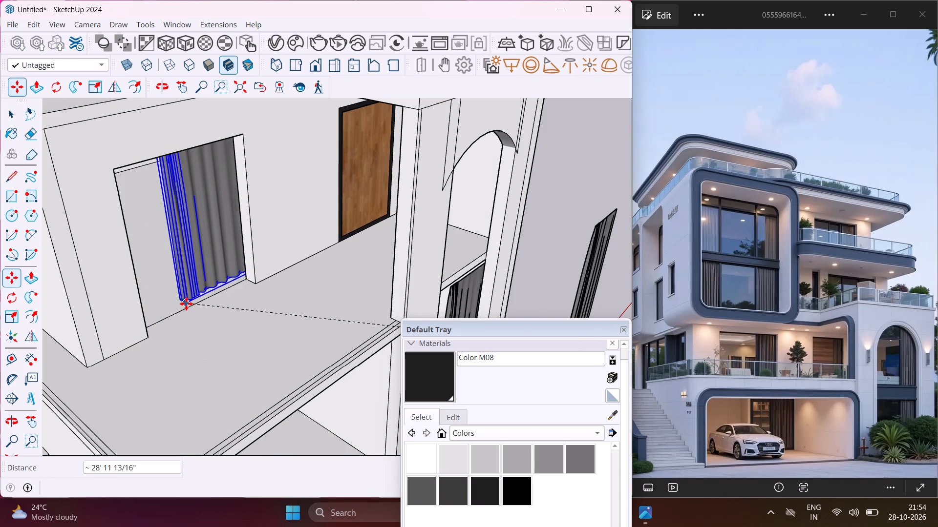
{"action": "left_click", "coordinate": [187, 305]}
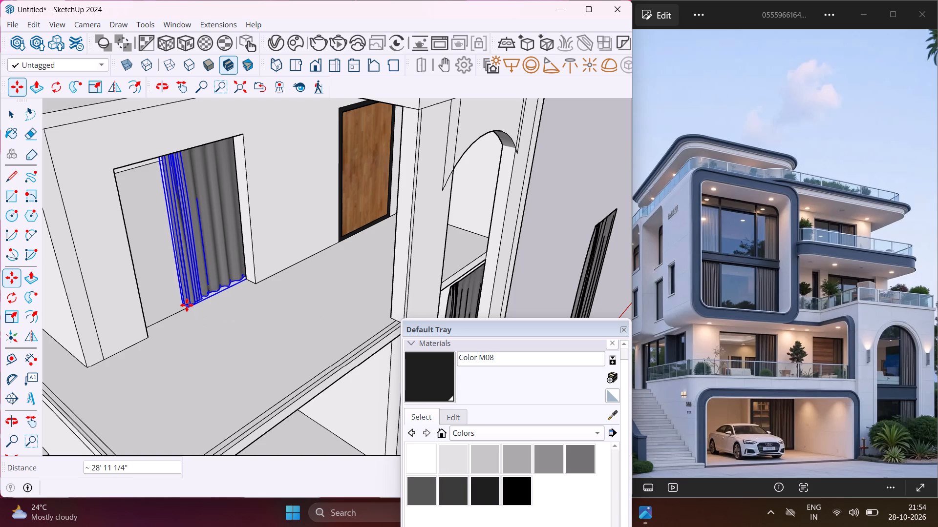
Draw a rectangle about 8' by 6' 5" across the upper-floor balcony doorway, corner to corner of the opening.
{"action": "key", "text": "Escape"}
{"action": "key", "text": "space"}
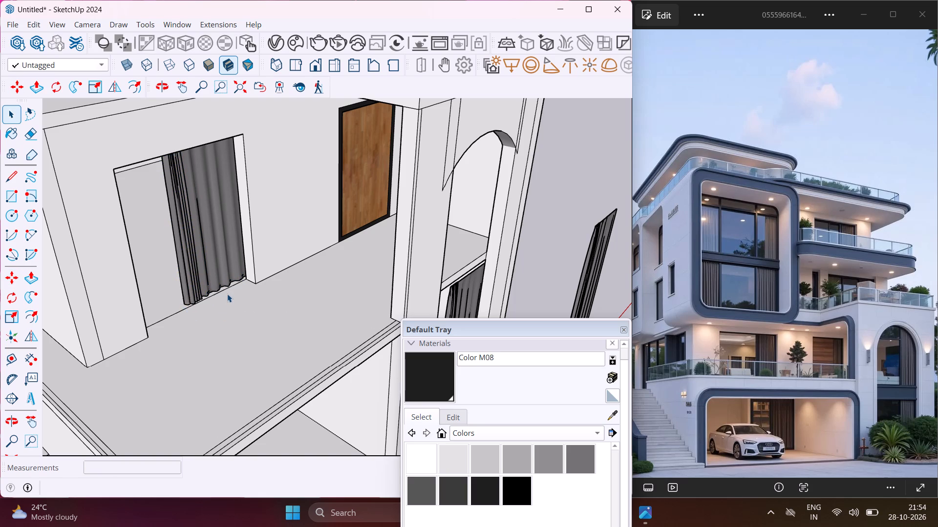
{"action": "scroll", "coordinate": [227, 294], "scroll_direction": "down", "scroll_amount": 5}
{"action": "middle_click_drag", "start_coordinate": [227, 294], "coordinate": [146, 296]}
{"action": "middle_click_drag", "start_coordinate": [171, 262], "coordinate": [173, 248]}
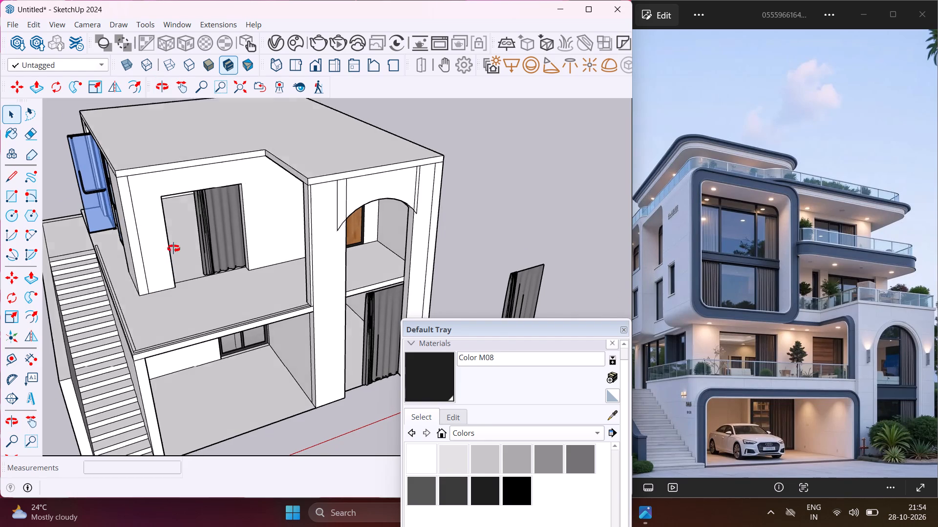
{"action": "middle_click_drag", "start_coordinate": [173, 248], "coordinate": [186, 191]}
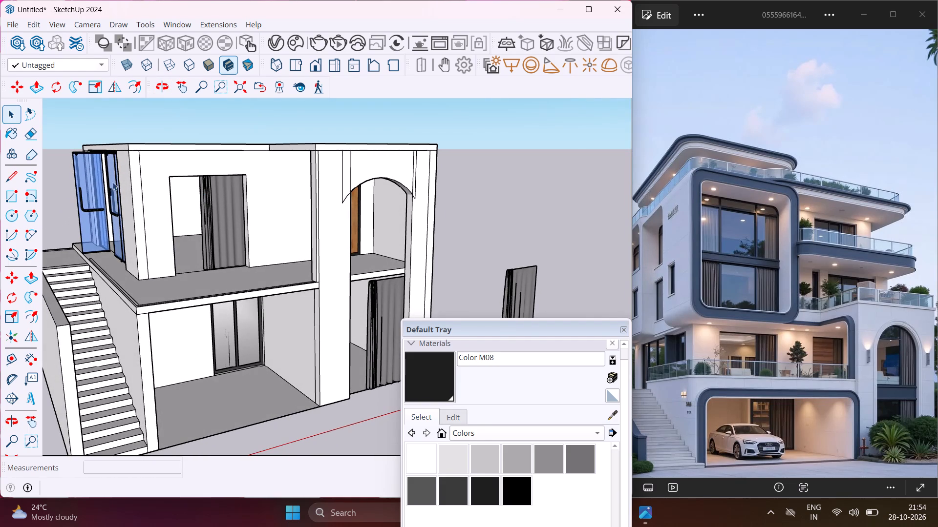
{"action": "left_click", "coordinate": [11, 196]}
{"action": "scroll", "coordinate": [138, 177], "scroll_direction": "up", "scroll_amount": 5}
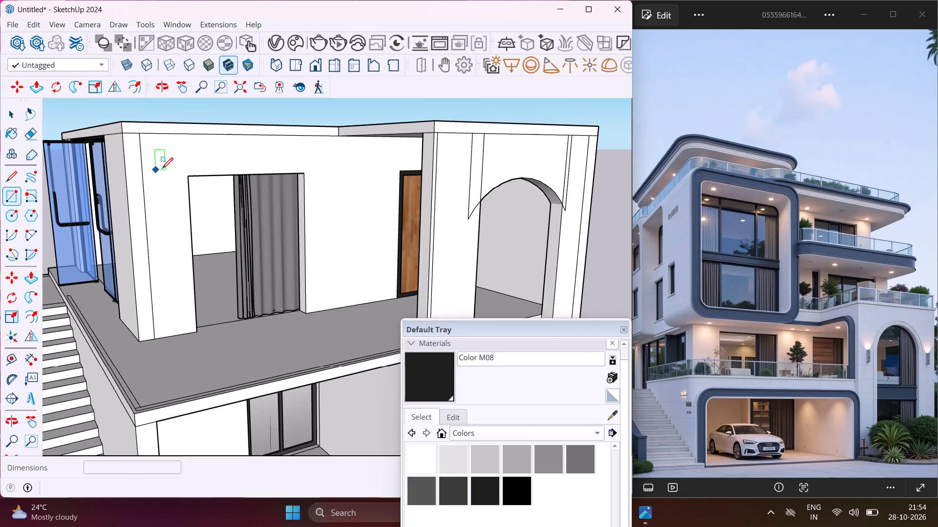
{"action": "left_click", "coordinate": [188, 178]}
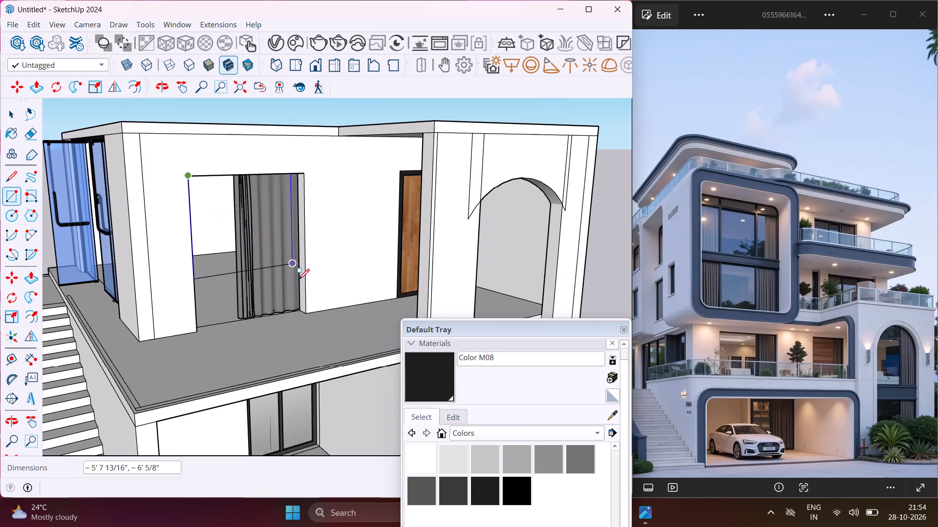
{"action": "left_click", "coordinate": [307, 312]}
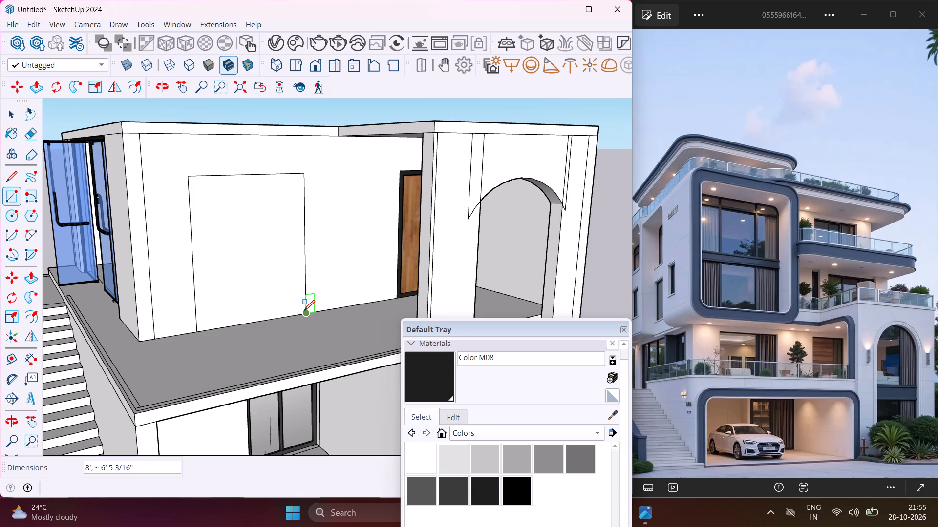
{"action": "key", "text": "Escape"}
{"action": "key", "text": "space"}
Move the rectangle's face out of the doorway along the red axis into the open space beyond the arched side.
{"action": "left_click", "coordinate": [275, 271]}
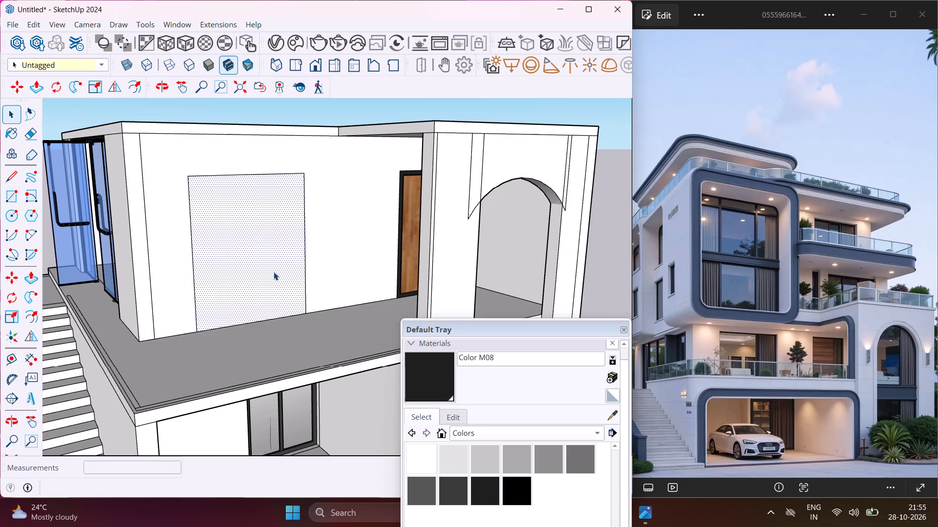
{"action": "key", "text": "m"}
{"action": "left_click", "coordinate": [274, 272]}
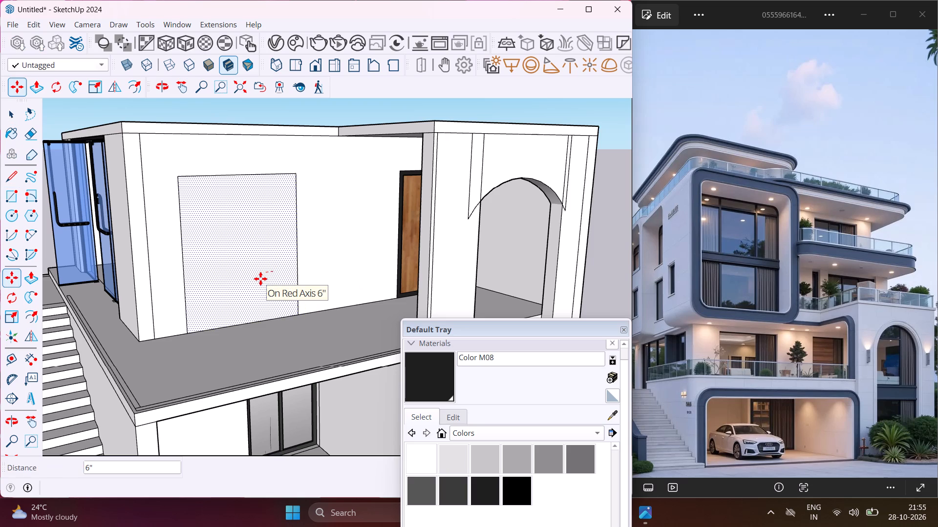
{"action": "scroll", "coordinate": [260, 279], "scroll_direction": "down", "scroll_amount": 9}
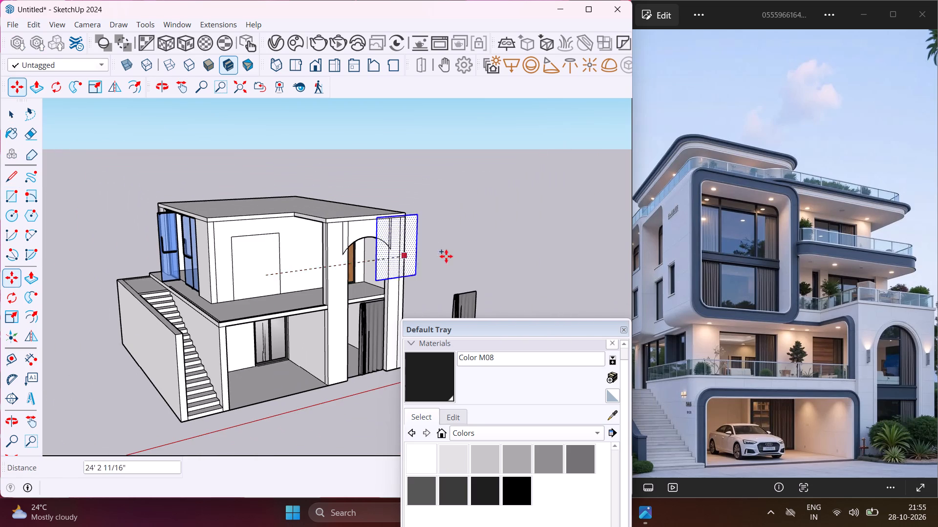
{"action": "left_click", "coordinate": [493, 257]}
{"action": "key", "text": "Escape"}
{"action": "key", "text": "space"}
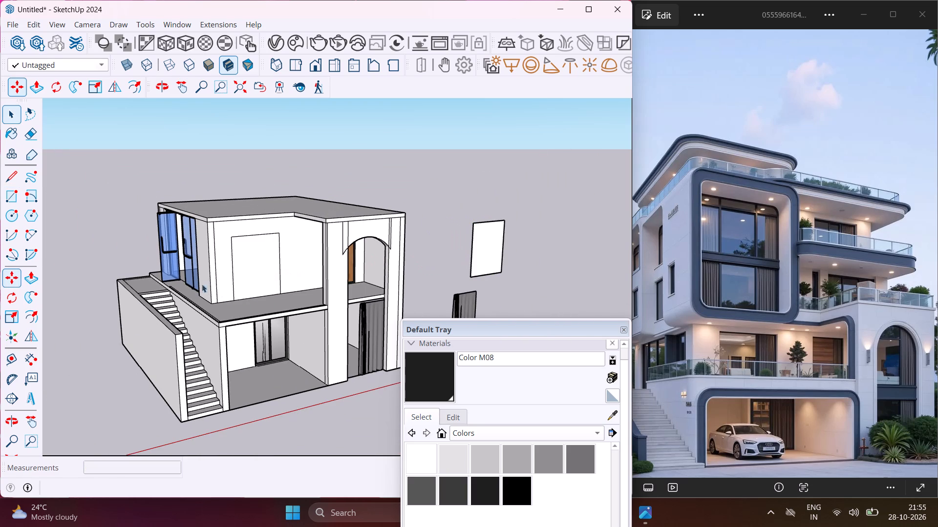
Delete the leftover face covering the balcony doorway opening.
{"action": "left_click", "coordinate": [254, 261]}
{"action": "key", "text": "Delete"}
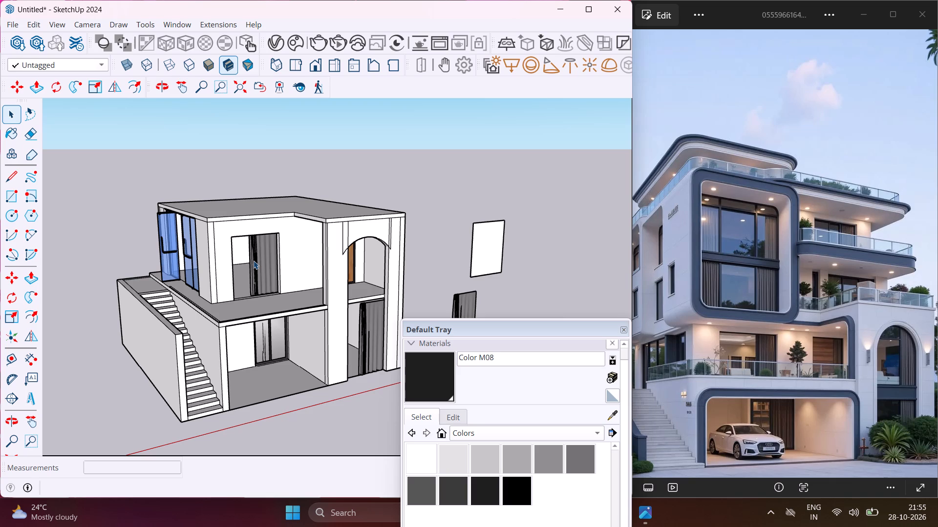
Push/Pull the freestanding rectangle about 2 7/16" into a thin panel.
{"action": "scroll", "coordinate": [478, 230], "scroll_direction": "up", "scroll_amount": 4}
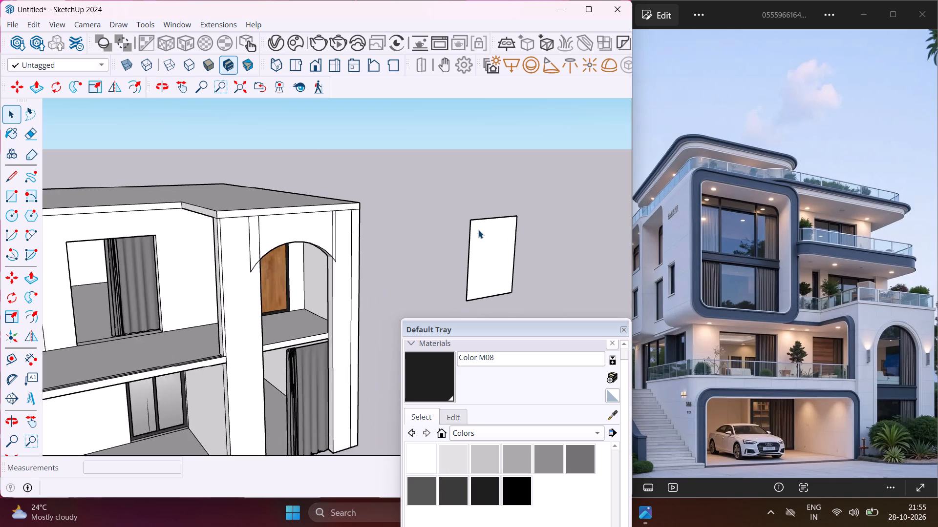
{"action": "scroll", "coordinate": [478, 230], "scroll_direction": "up", "scroll_amount": 5}
{"action": "left_click", "coordinate": [478, 230]}
{"action": "key", "text": "p"}
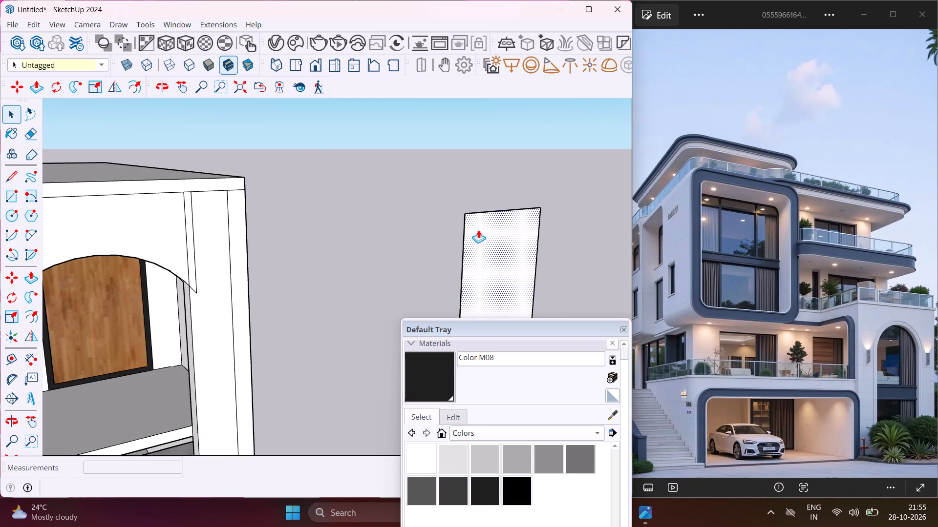
{"action": "left_click", "coordinate": [478, 230]}
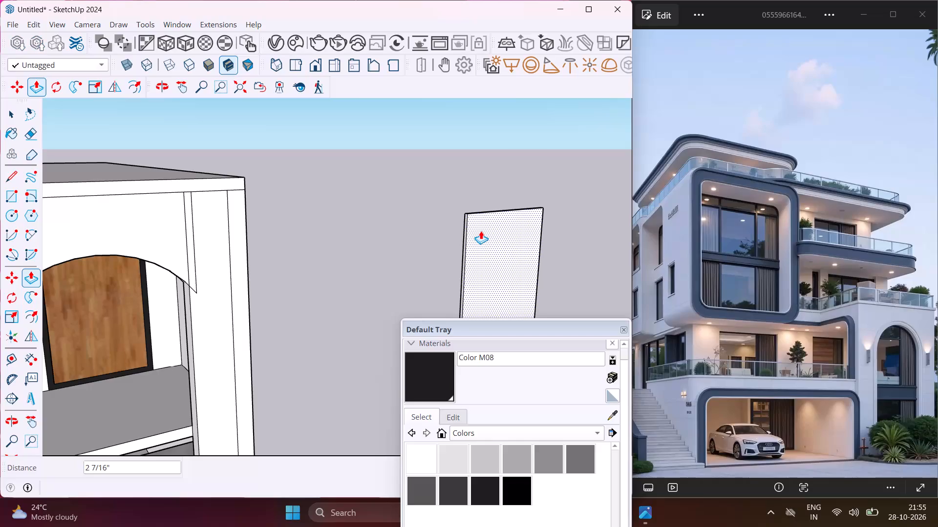
{"action": "left_click", "coordinate": [481, 231]}
{"action": "key", "text": "Escape"}
{"action": "key", "text": "space"}
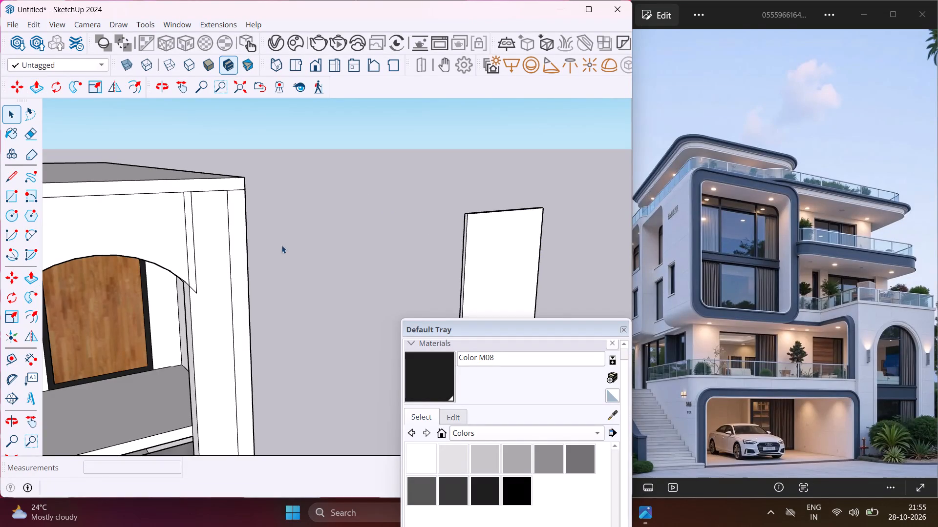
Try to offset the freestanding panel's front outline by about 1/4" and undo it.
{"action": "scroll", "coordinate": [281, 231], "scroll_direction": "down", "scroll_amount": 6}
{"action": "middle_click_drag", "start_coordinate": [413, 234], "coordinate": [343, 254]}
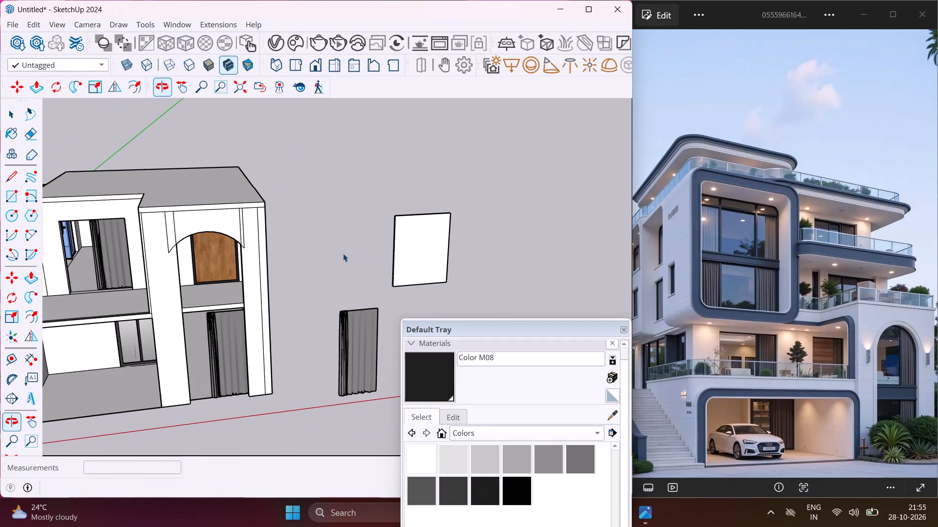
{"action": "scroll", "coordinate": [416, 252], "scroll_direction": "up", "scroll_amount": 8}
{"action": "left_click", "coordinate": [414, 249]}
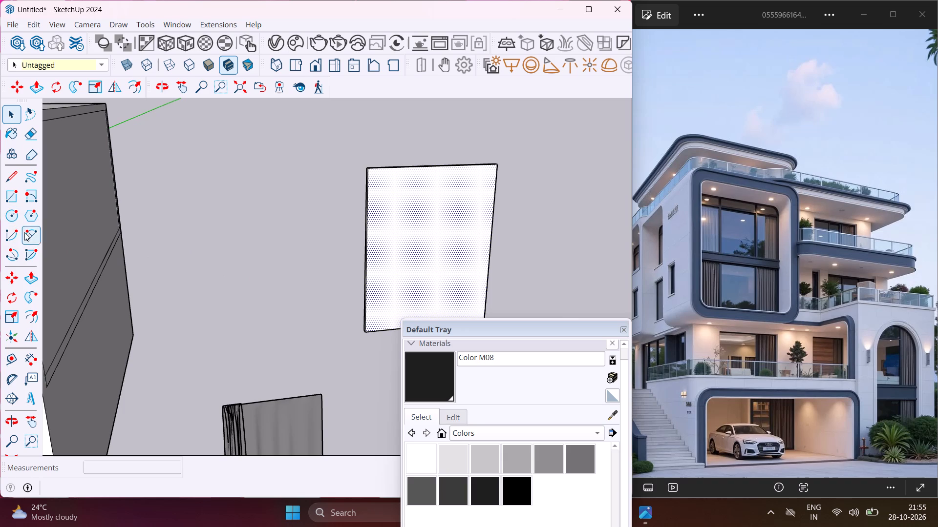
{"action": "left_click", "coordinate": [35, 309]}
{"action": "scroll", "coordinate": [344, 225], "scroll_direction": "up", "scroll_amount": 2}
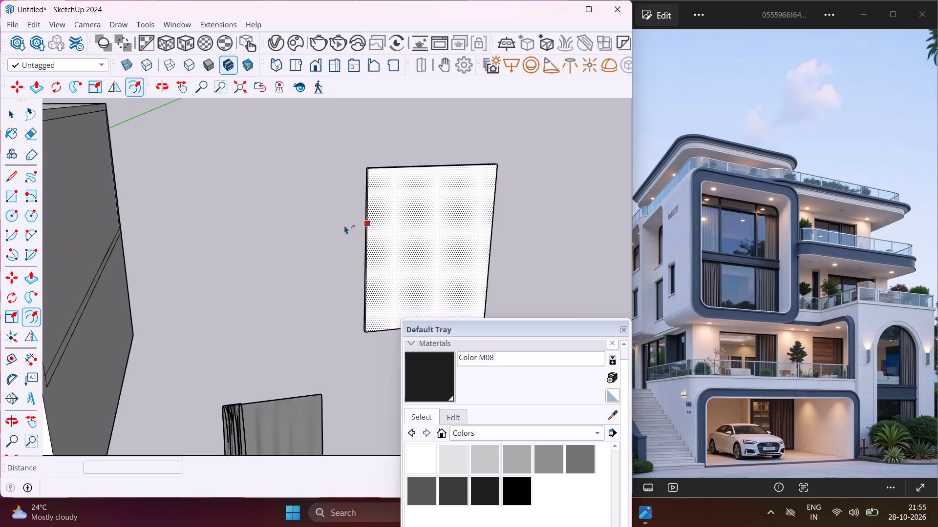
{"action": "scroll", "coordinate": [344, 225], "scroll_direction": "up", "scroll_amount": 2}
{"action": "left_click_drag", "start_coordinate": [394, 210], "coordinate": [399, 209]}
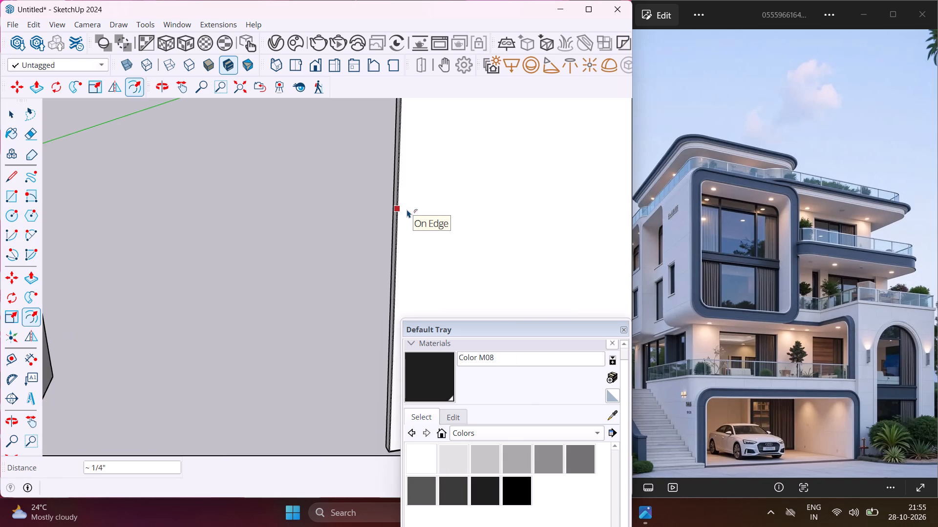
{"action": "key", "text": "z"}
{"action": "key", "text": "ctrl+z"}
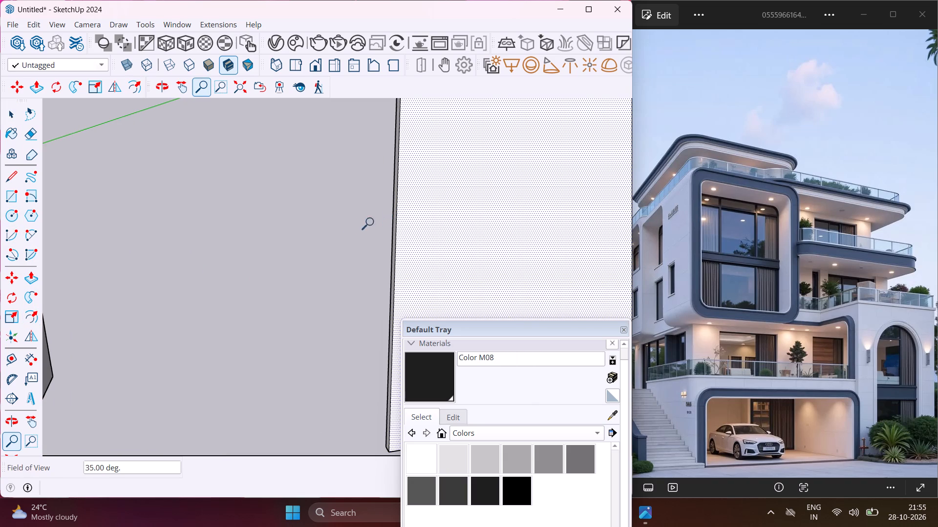
Offset the panel's front outline inward about 1 9/16" to form a frame border.
{"action": "left_click", "coordinate": [28, 313]}
{"action": "scroll", "coordinate": [360, 217], "scroll_direction": "up", "scroll_amount": 3}
{"action": "left_click", "coordinate": [489, 197]}
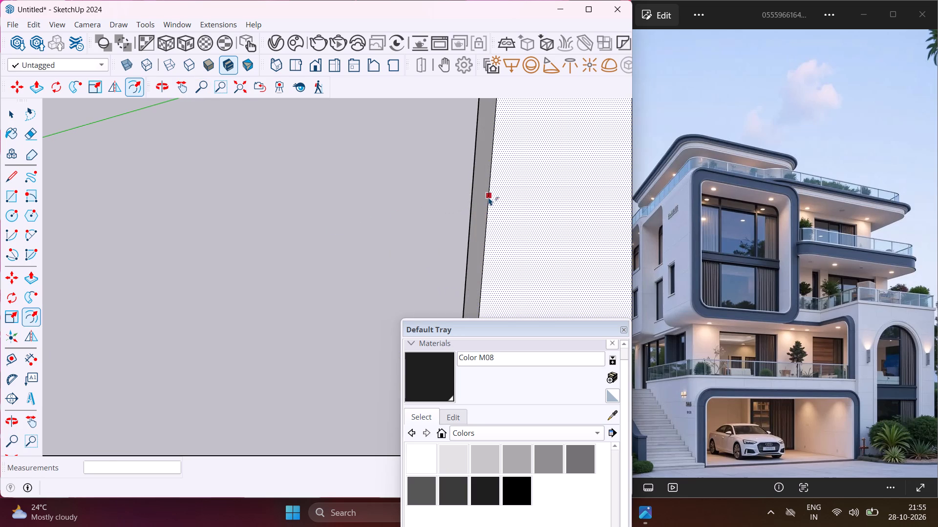
{"action": "left_click", "coordinate": [509, 193]}
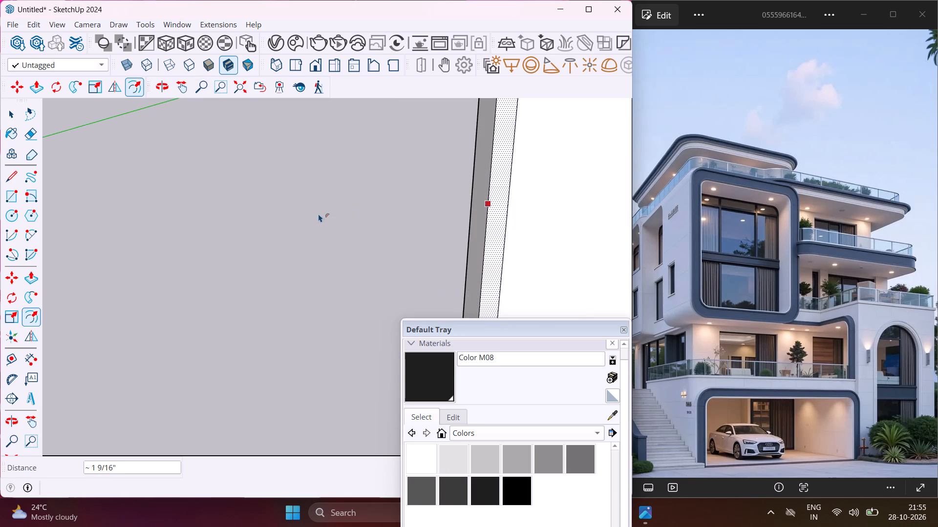
{"action": "key", "text": "Escape"}
{"action": "key", "text": "space"}
Push/Pull the panel's frame border outward 3/4" beyond the inner face.
{"action": "scroll", "coordinate": [197, 226], "scroll_direction": "down", "scroll_amount": 6}
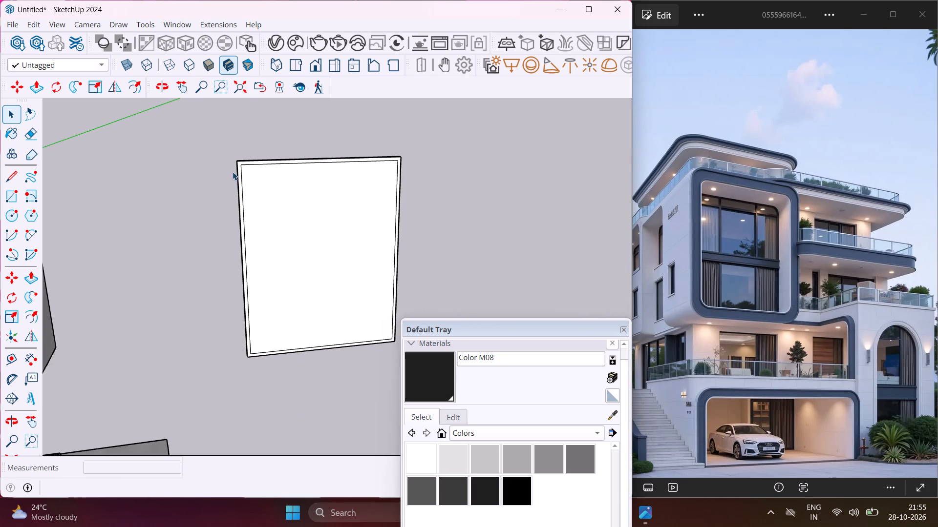
{"action": "scroll", "coordinate": [235, 166], "scroll_direction": "up", "scroll_amount": 4}
{"action": "middle_click_drag", "start_coordinate": [256, 164], "coordinate": [378, 218]}
{"action": "scroll", "coordinate": [378, 218], "scroll_direction": "up", "scroll_amount": 1}
{"action": "scroll", "coordinate": [252, 204], "scroll_direction": "up", "scroll_amount": 2}
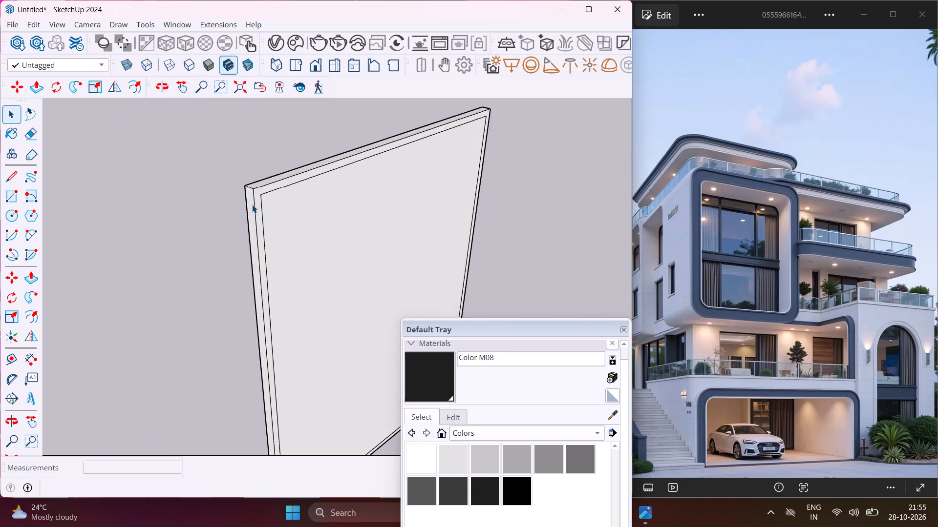
{"action": "scroll", "coordinate": [252, 204], "scroll_direction": "up", "scroll_amount": 6}
{"action": "left_click", "coordinate": [262, 201]}
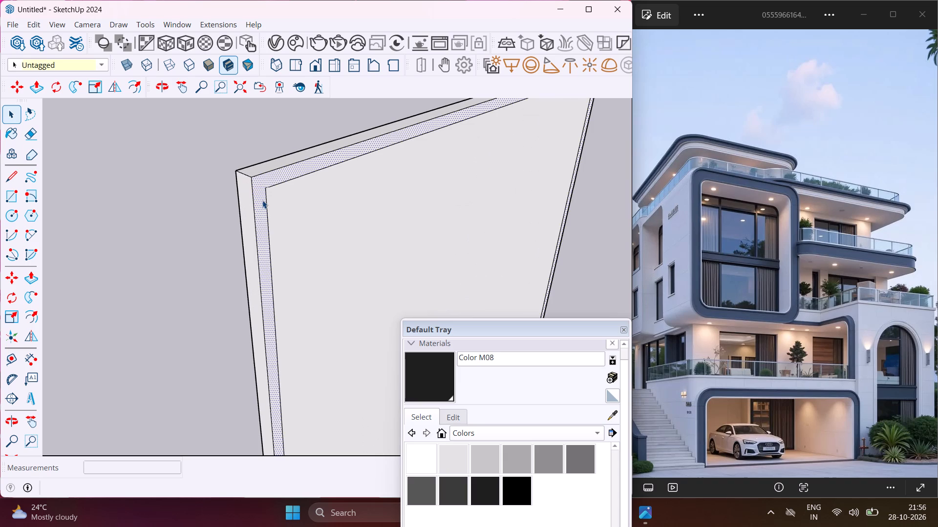
{"action": "key", "text": "p"}
{"action": "left_click", "coordinate": [262, 200]}
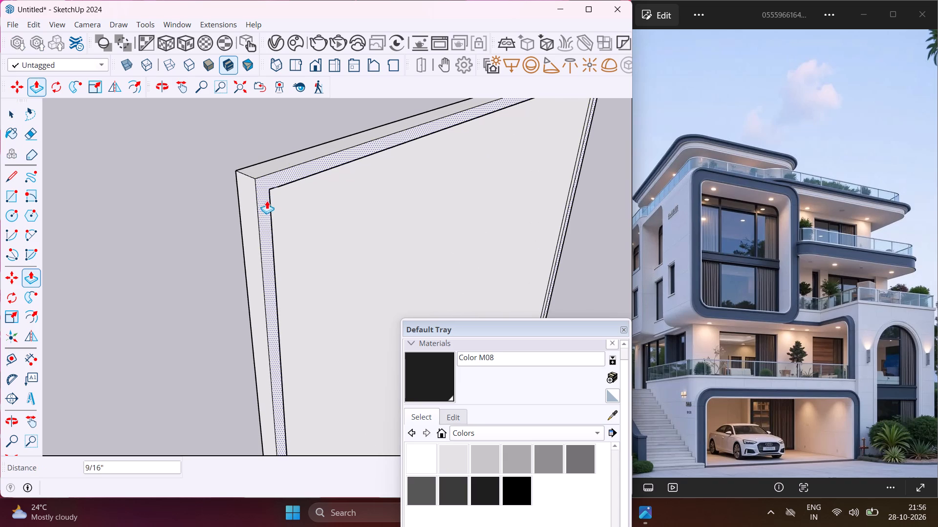
{"action": "left_click", "coordinate": [267, 202]}
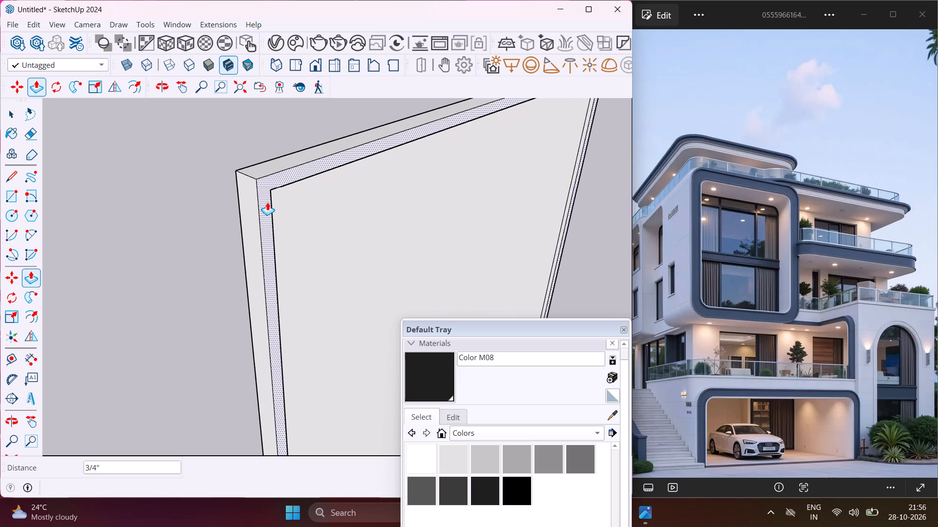
{"action": "key", "text": "Escape"}
{"action": "key", "text": "space"}
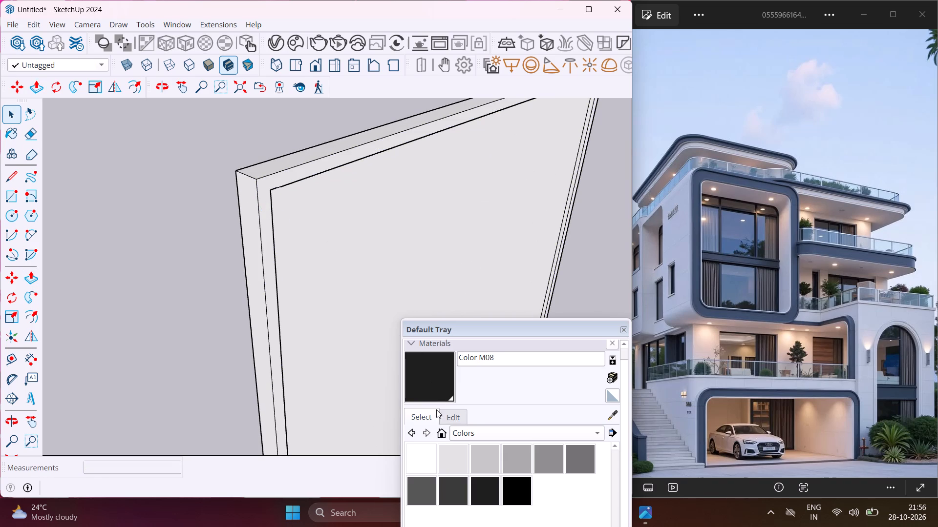
Paint the freestanding panel frame's top face, front border and one outer side with dark grey Color M07.
{"action": "left_click", "coordinate": [456, 482]}
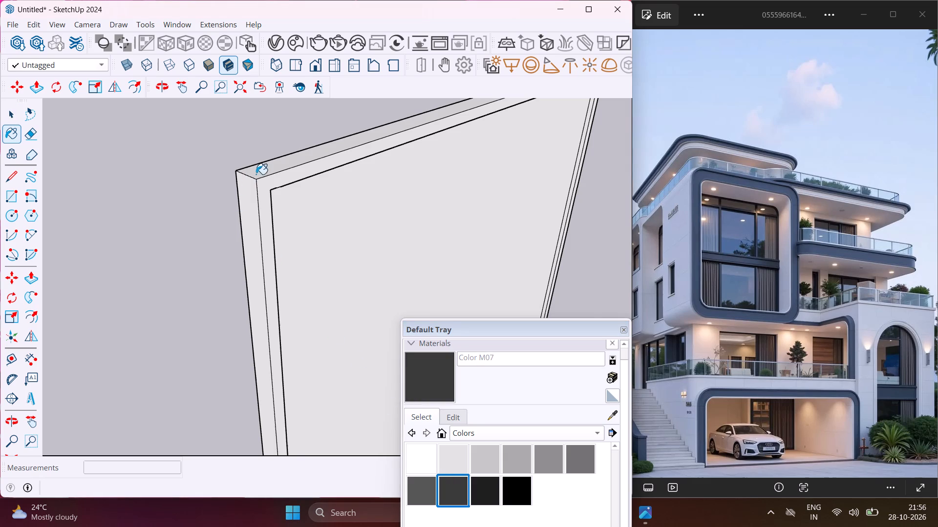
{"action": "scroll", "coordinate": [256, 174], "scroll_direction": "up", "scroll_amount": 7}
{"action": "left_click", "coordinate": [263, 174]}
{"action": "left_click", "coordinate": [272, 209]}
{"action": "left_click", "coordinate": [247, 205]}
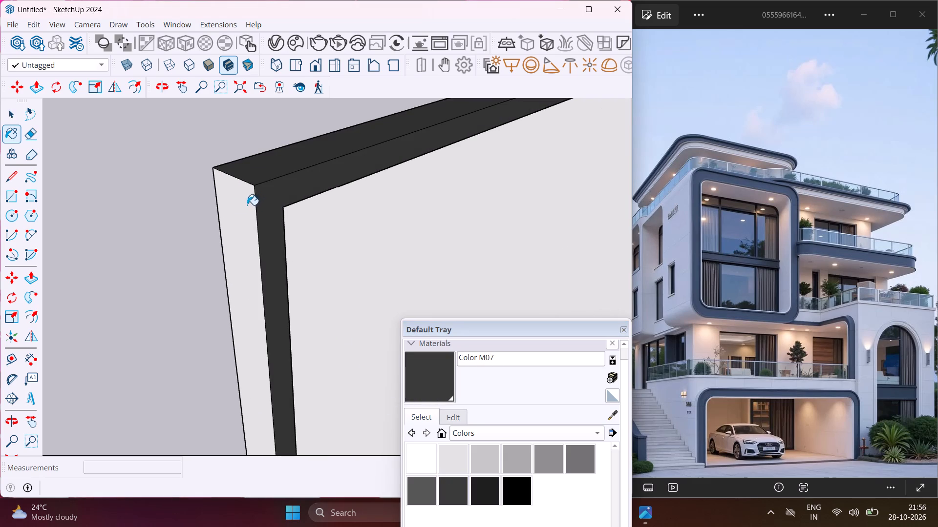
Paint the frame's inner side edge and inner top edge at the far upper corner with Color M07.
{"action": "scroll", "coordinate": [172, 208], "scroll_direction": "down", "scroll_amount": 6}
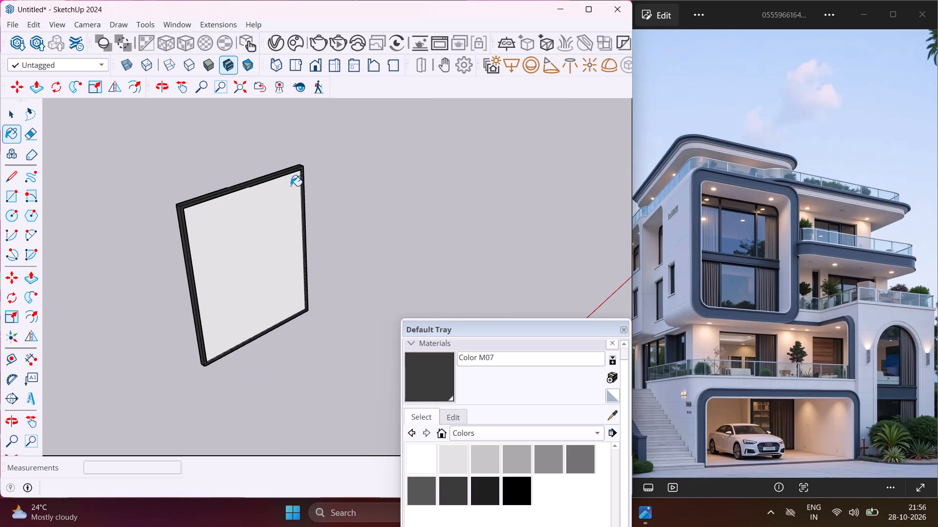
{"action": "scroll", "coordinate": [296, 170], "scroll_direction": "up", "scroll_amount": 19}
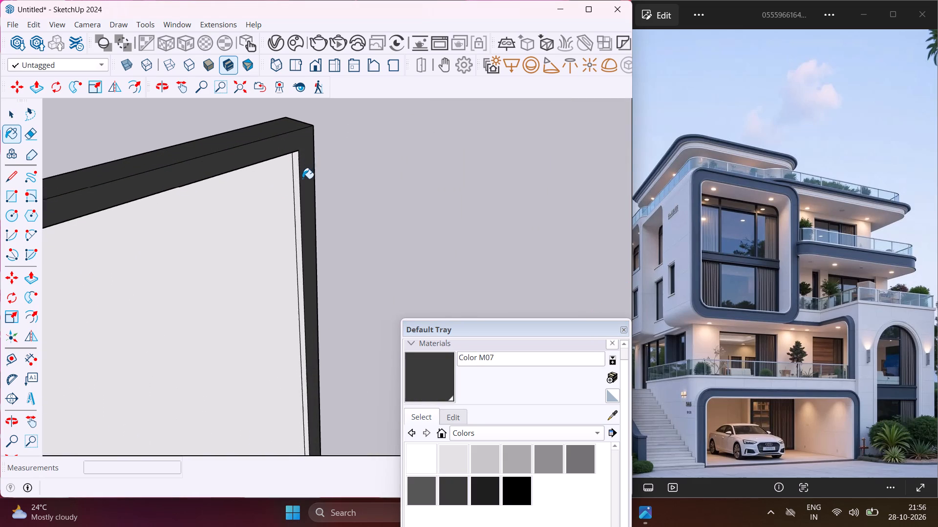
{"action": "scroll", "coordinate": [302, 179], "scroll_direction": "up", "scroll_amount": 2}
{"action": "left_click", "coordinate": [294, 191]}
{"action": "middle_click_drag", "start_coordinate": [293, 170], "coordinate": [299, 117]}
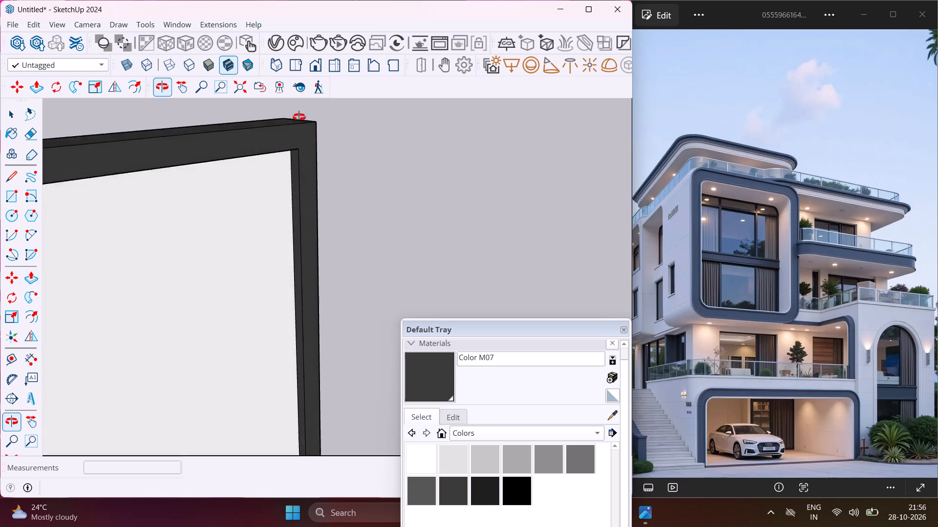
{"action": "middle_click_drag", "start_coordinate": [299, 117], "coordinate": [398, 30]}
{"action": "scroll", "coordinate": [264, 166], "scroll_direction": "up", "scroll_amount": 4}
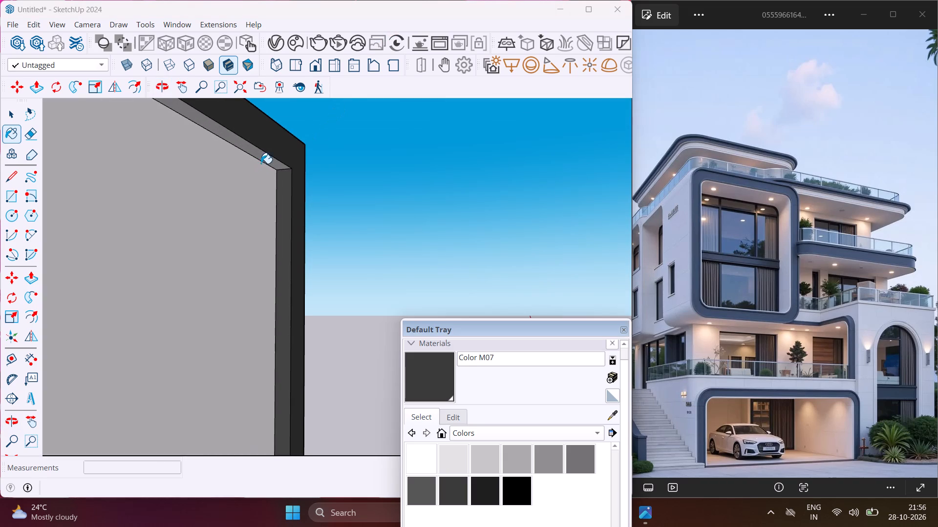
{"action": "left_click", "coordinate": [263, 155]}
Paint the inner edge along the bottom of the panel frame with Color M07.
{"action": "middle_click_drag", "start_coordinate": [291, 141], "coordinate": [274, 203]}
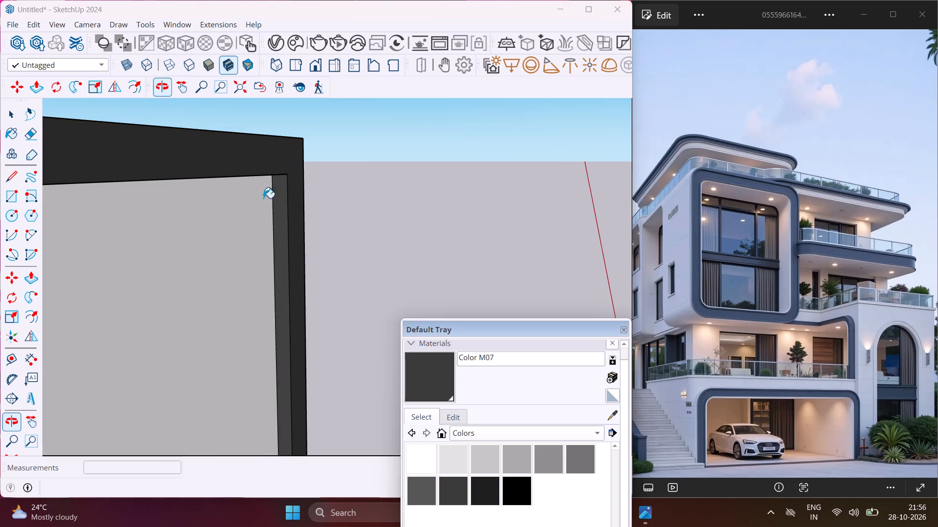
{"action": "scroll", "coordinate": [252, 193], "scroll_direction": "down", "scroll_amount": 17}
{"action": "scroll", "coordinate": [260, 200], "scroll_direction": "down", "scroll_amount": 6}
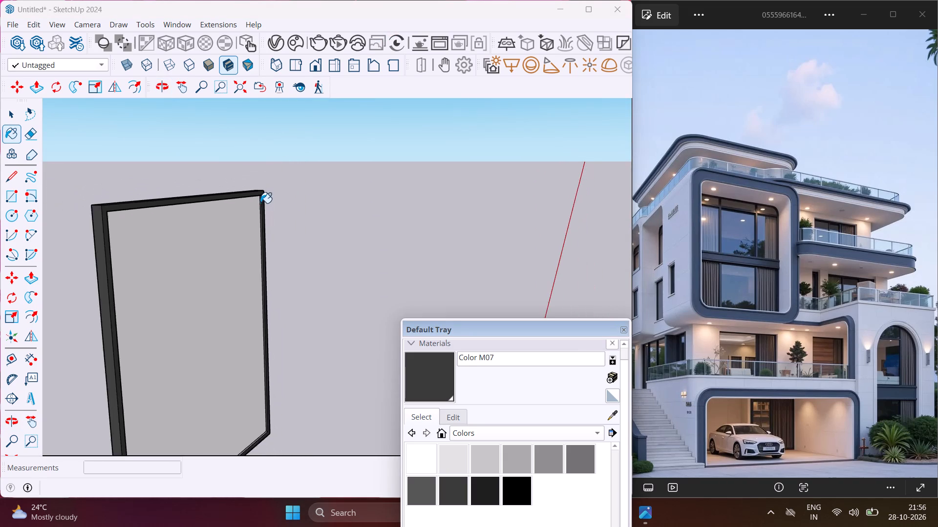
{"action": "scroll", "coordinate": [260, 203], "scroll_direction": "down", "scroll_amount": 4}
{"action": "scroll", "coordinate": [213, 399], "scroll_direction": "up", "scroll_amount": 6}
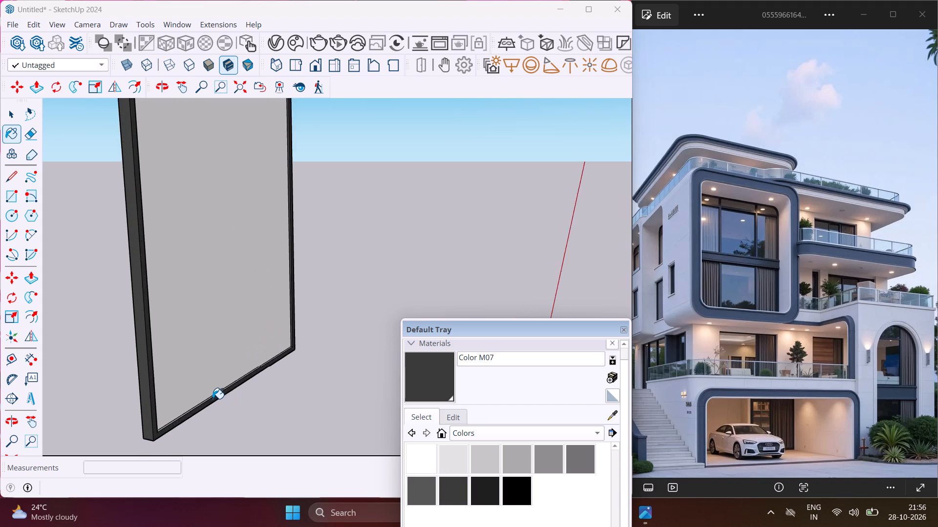
{"action": "scroll", "coordinate": [213, 399], "scroll_direction": "up", "scroll_amount": 12}
{"action": "scroll", "coordinate": [252, 376], "scroll_direction": "up", "scroll_amount": 4}
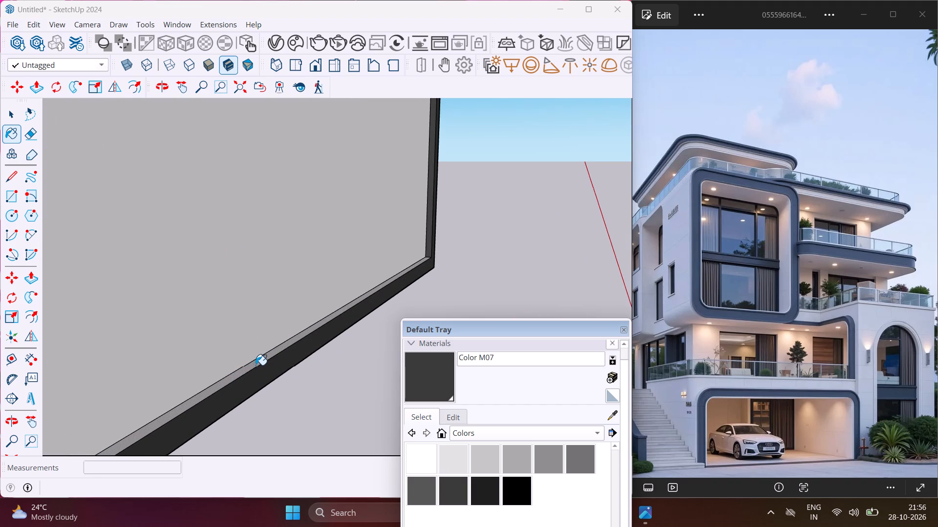
{"action": "left_click", "coordinate": [256, 365]}
Paint the remaining inner side edge of the panel frame with Color M07.
{"action": "middle_click_drag", "start_coordinate": [298, 338], "coordinate": [216, 378]}
{"action": "scroll", "coordinate": [322, 259], "scroll_direction": "down", "scroll_amount": 7}
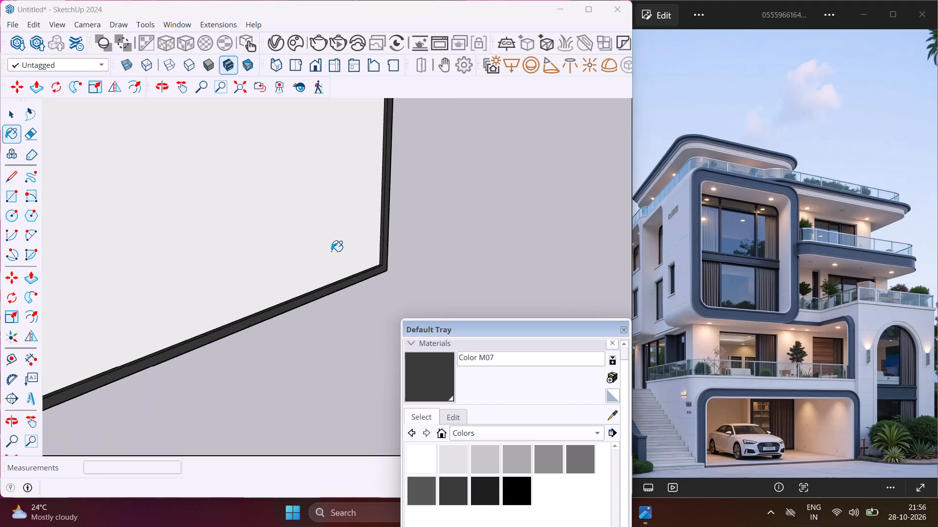
{"action": "scroll", "coordinate": [332, 247], "scroll_direction": "down", "scroll_amount": 10}
{"action": "middle_click_drag", "start_coordinate": [276, 270], "coordinate": [60, 306]}
{"action": "scroll", "coordinate": [222, 224], "scroll_direction": "up", "scroll_amount": 4}
{"action": "middle_click_drag", "start_coordinate": [283, 210], "coordinate": [181, 220]}
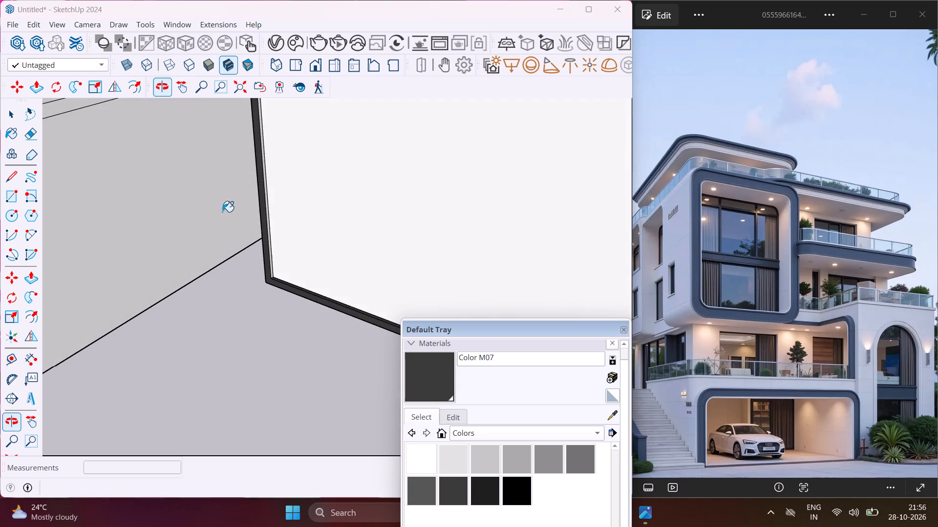
{"action": "scroll", "coordinate": [273, 197], "scroll_direction": "up", "scroll_amount": 9}
{"action": "left_click", "coordinate": [258, 187]}
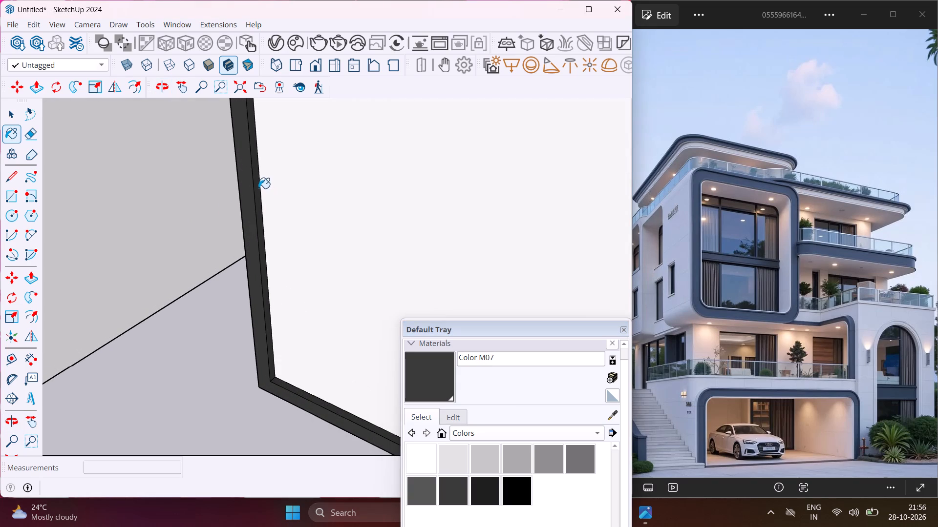
Paint the frame's remaining outer side and its underside with Color M07.
{"action": "scroll", "coordinate": [239, 295], "scroll_direction": "down", "scroll_amount": 9}
{"action": "scroll", "coordinate": [316, 233], "scroll_direction": "up", "scroll_amount": 2}
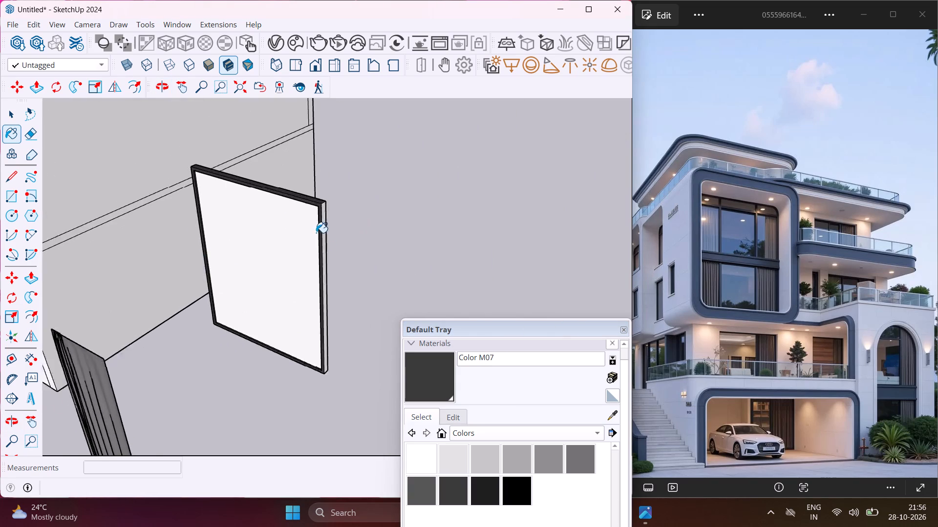
{"action": "scroll", "coordinate": [316, 233], "scroll_direction": "up", "scroll_amount": 6}
{"action": "left_click", "coordinate": [326, 194]}
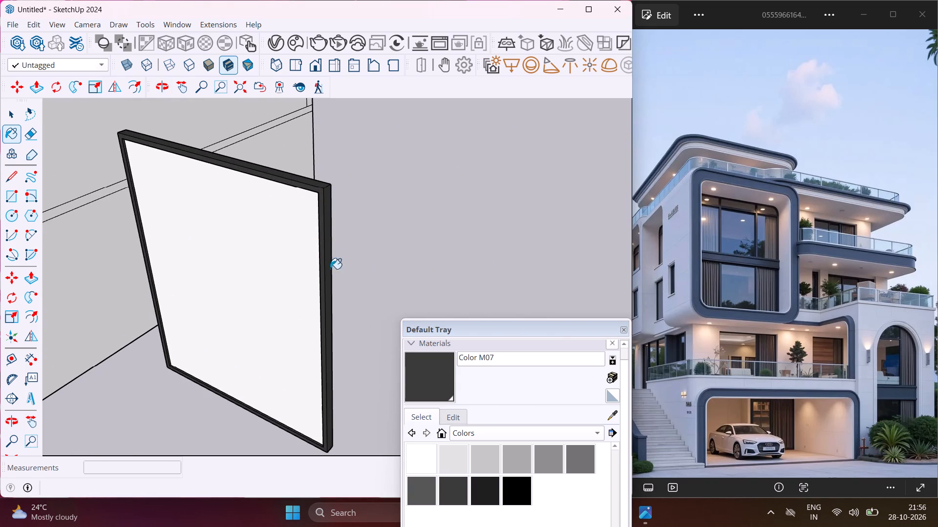
{"action": "middle_click_drag", "start_coordinate": [331, 300], "coordinate": [330, 46]}
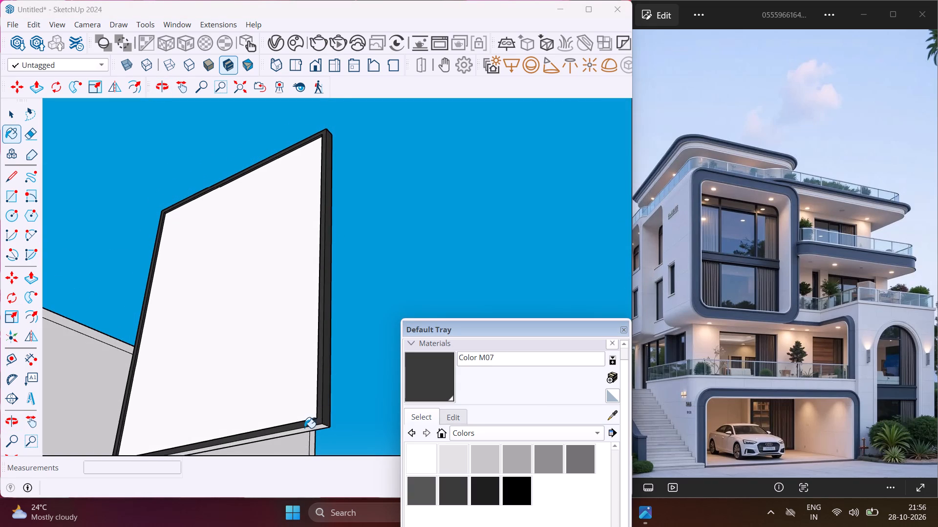
{"action": "scroll", "coordinate": [304, 428], "scroll_direction": "up", "scroll_amount": 8}
{"action": "left_click", "coordinate": [322, 428]}
{"action": "key", "text": "Escape"}
{"action": "key", "text": "space"}
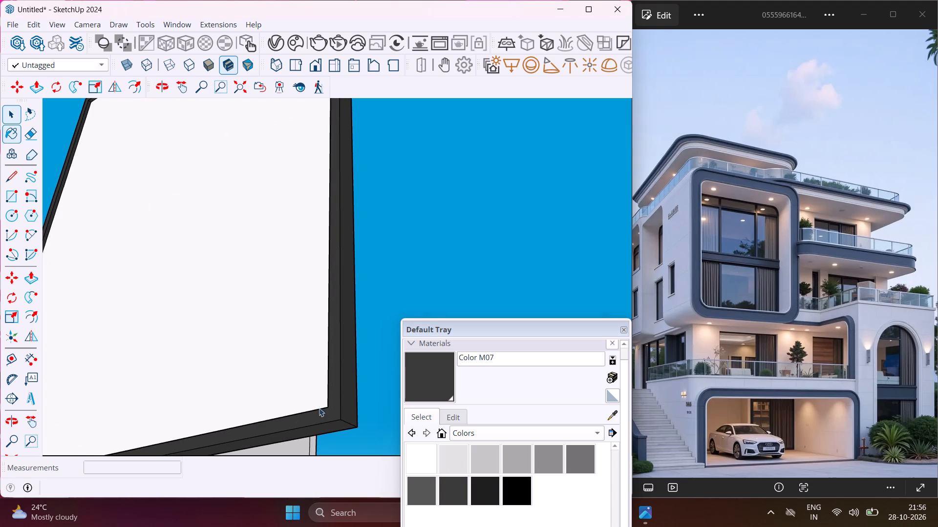
Apply the Mirror 02 material from Glass and Mirrors to the panel's front pane and its back face.
{"action": "scroll", "coordinate": [280, 362], "scroll_direction": "down", "scroll_amount": 7}
{"action": "middle_click_drag", "start_coordinate": [280, 362], "coordinate": [481, 515]}
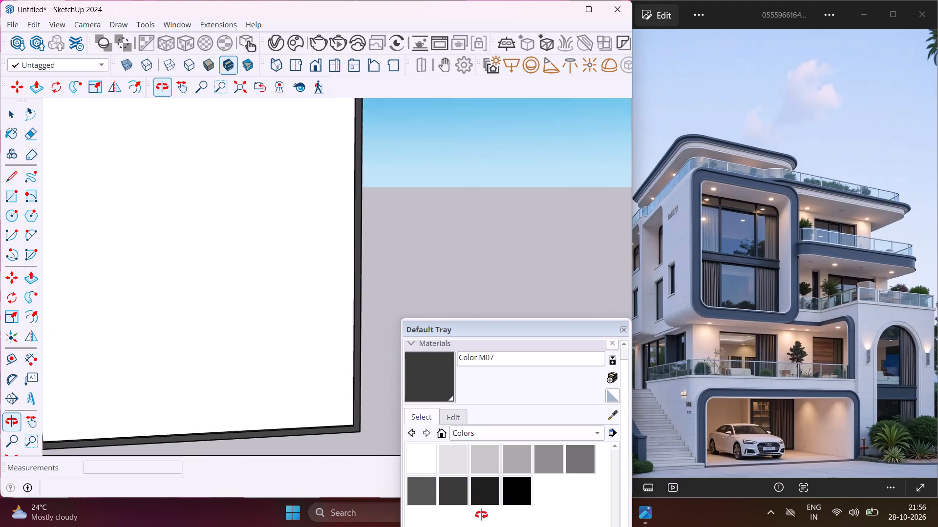
{"action": "middle_click_drag", "start_coordinate": [481, 515], "coordinate": [494, 514]}
{"action": "scroll", "coordinate": [334, 374], "scroll_direction": "down", "scroll_amount": 5}
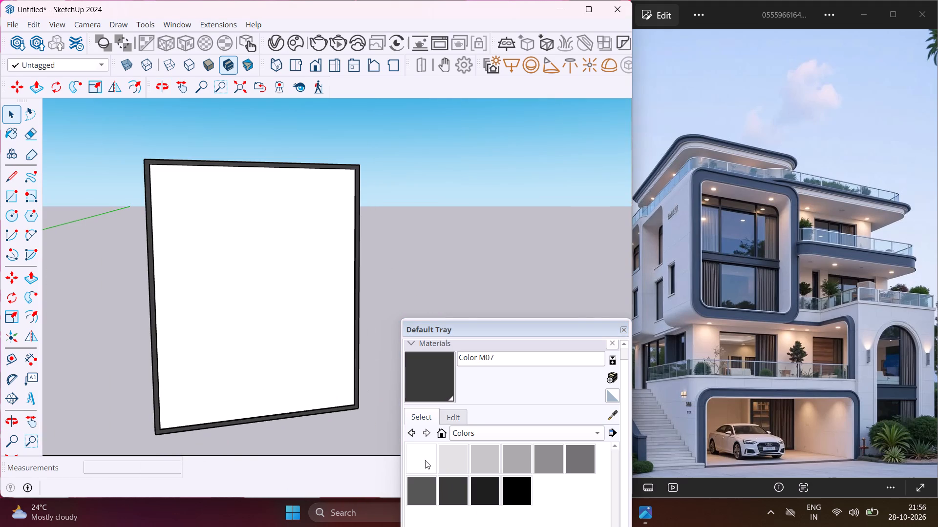
{"action": "left_click", "coordinate": [456, 436]}
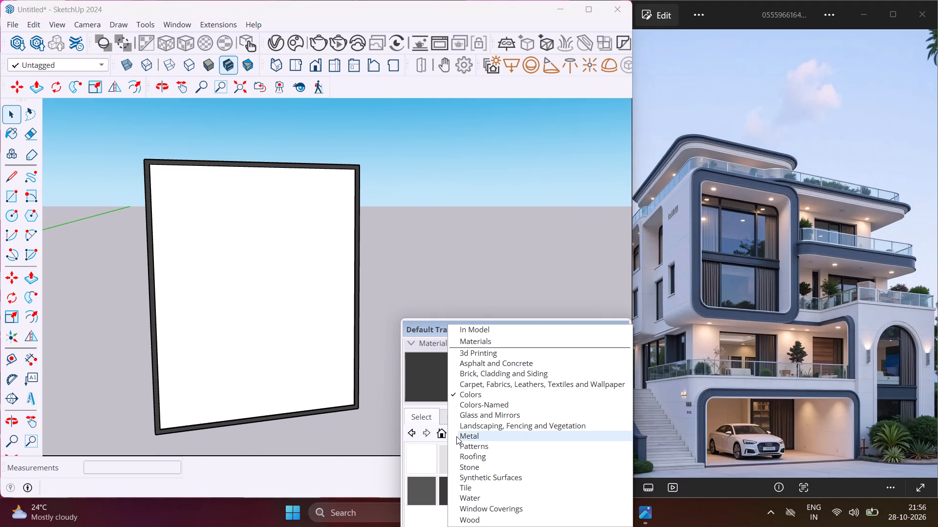
{"action": "left_click", "coordinate": [471, 415]}
{"action": "left_click", "coordinate": [450, 463]}
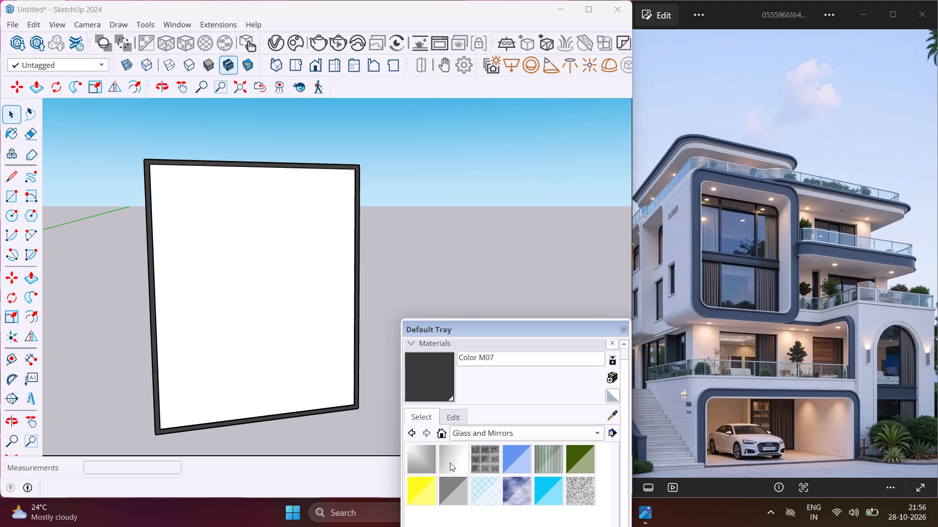
{"action": "left_click", "coordinate": [224, 279]}
{"action": "middle_click_drag", "start_coordinate": [230, 280], "coordinate": [433, 341]}
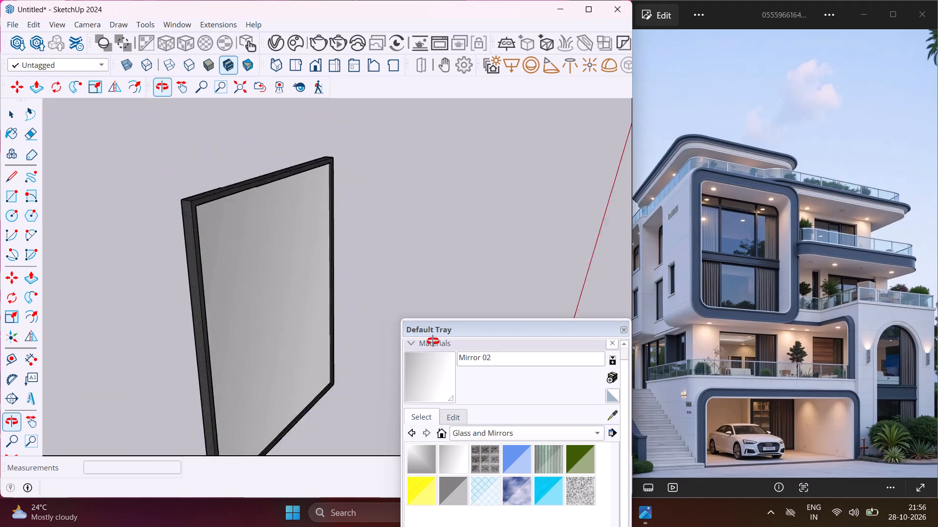
{"action": "middle_click_drag", "start_coordinate": [433, 341], "coordinate": [615, 305]}
{"action": "left_click", "coordinate": [394, 280]}
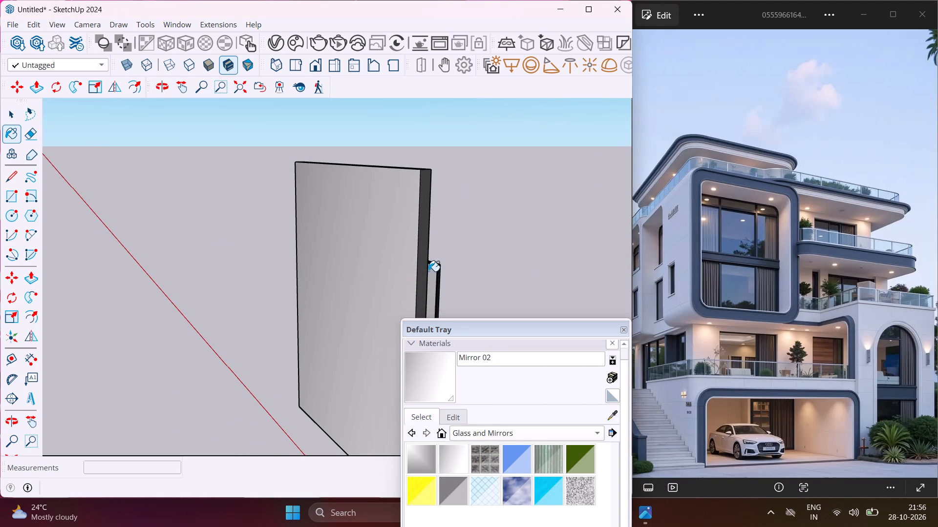
{"action": "key", "text": "Escape"}
{"action": "key", "text": "space"}
Move the whole framed mirror panel by its lower corner into the upper-floor balcony doorway, aligning it to the opening's bottom corner.
{"action": "middle_click_drag", "start_coordinate": [415, 276], "coordinate": [123, 293]}
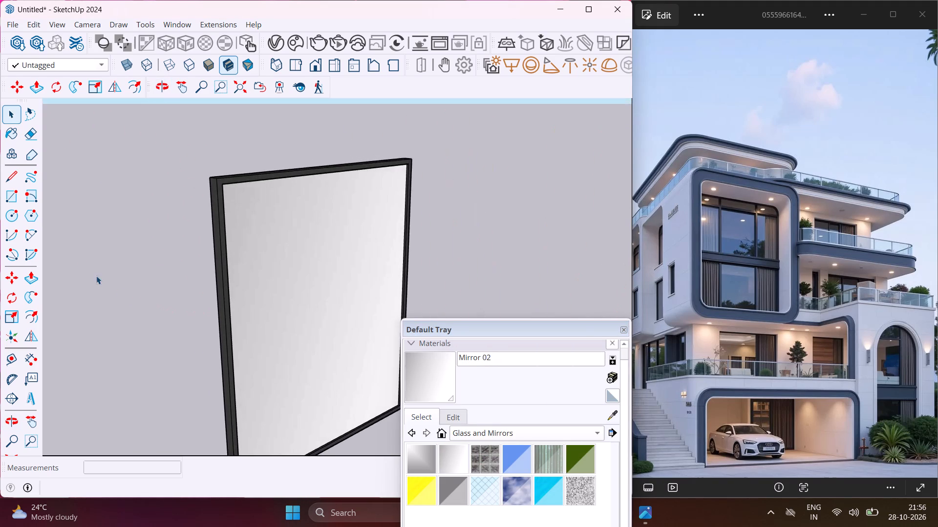
{"action": "scroll", "coordinate": [80, 261], "scroll_direction": "down", "scroll_amount": 6}
{"action": "middle_click_drag", "start_coordinate": [115, 313], "coordinate": [102, 285]}
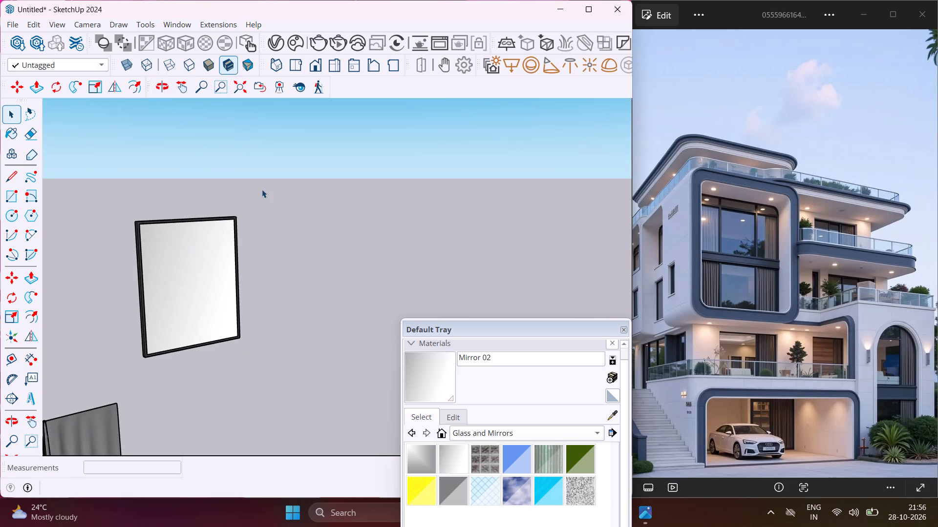
{"action": "left_click_drag", "start_coordinate": [262, 187], "coordinate": [120, 378]}
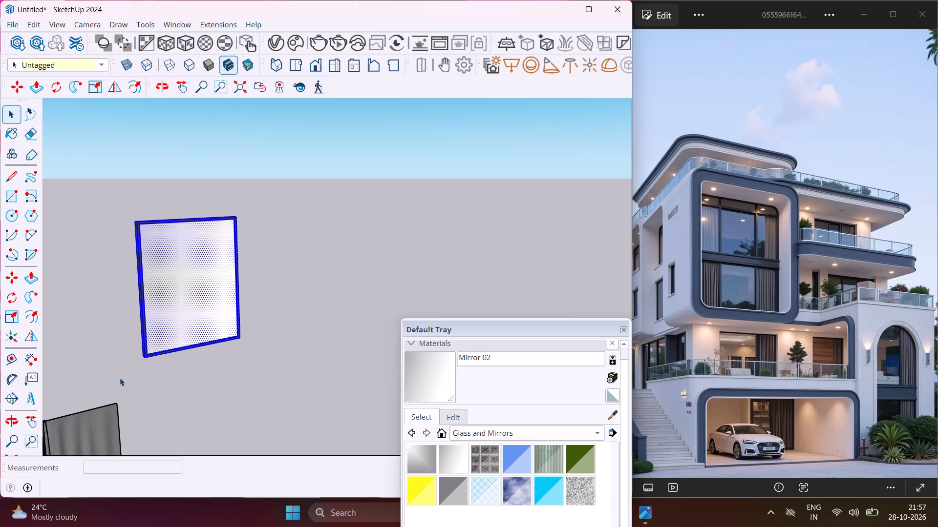
{"action": "key", "text": "m"}
{"action": "scroll", "coordinate": [148, 365], "scroll_direction": "up", "scroll_amount": 4}
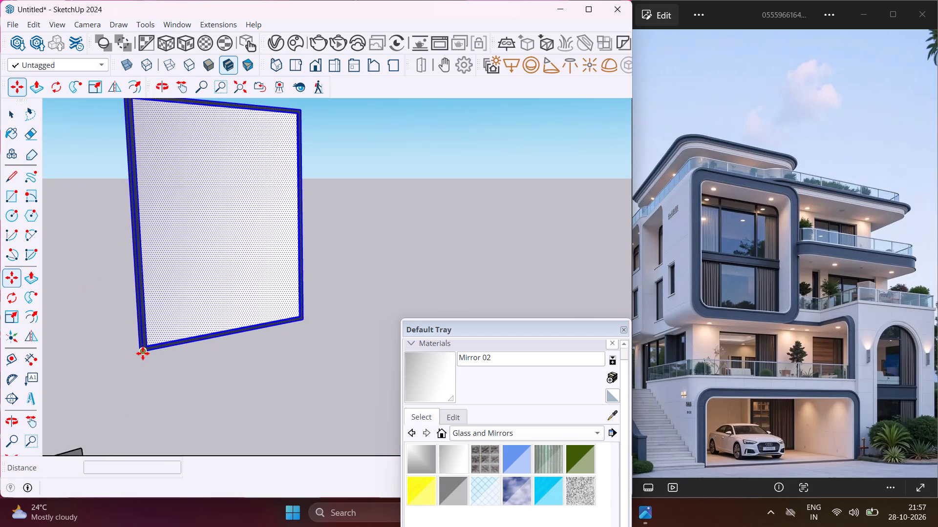
{"action": "left_click", "coordinate": [143, 351]}
{"action": "scroll", "coordinate": [129, 377], "scroll_direction": "down", "scroll_amount": 3}
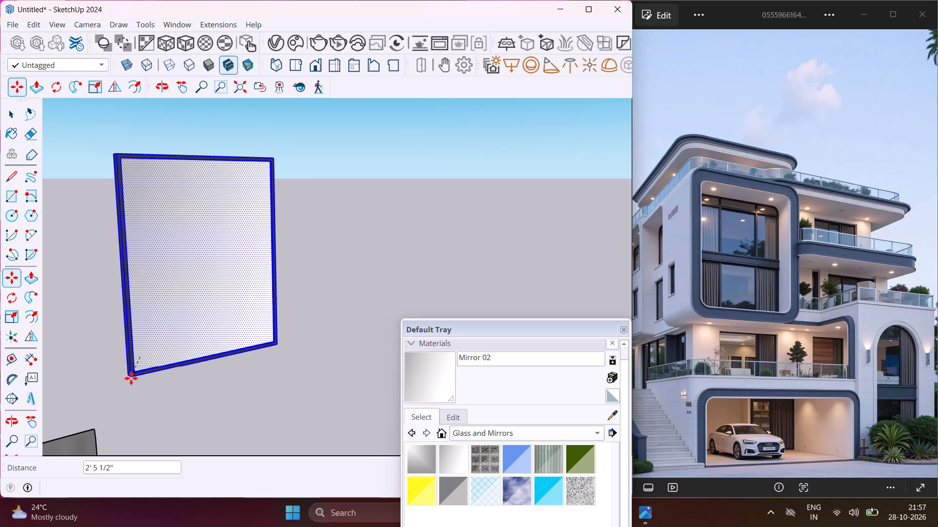
{"action": "scroll", "coordinate": [137, 359], "scroll_direction": "down", "scroll_amount": 12}
{"action": "scroll", "coordinate": [186, 297], "scroll_direction": "down", "scroll_amount": 9}
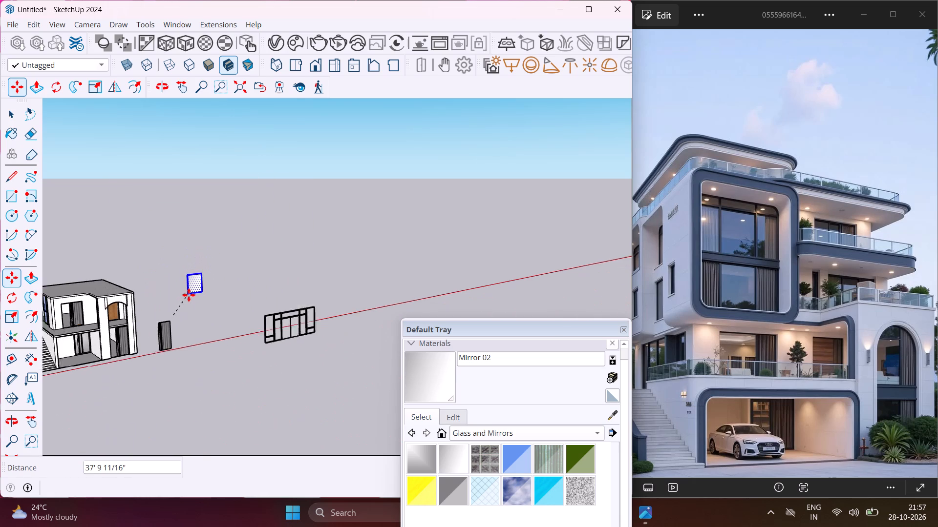
{"action": "scroll", "coordinate": [189, 295], "scroll_direction": "down", "scroll_amount": 2}
{"action": "scroll", "coordinate": [89, 316], "scroll_direction": "up", "scroll_amount": 5}
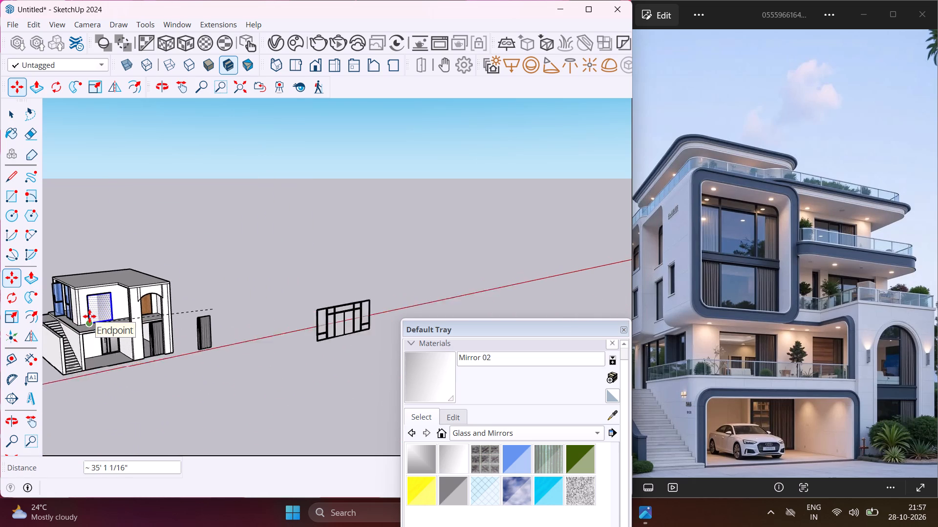
{"action": "scroll", "coordinate": [89, 316], "scroll_direction": "up", "scroll_amount": 5}
{"action": "scroll", "coordinate": [85, 318], "scroll_direction": "up", "scroll_amount": 16}
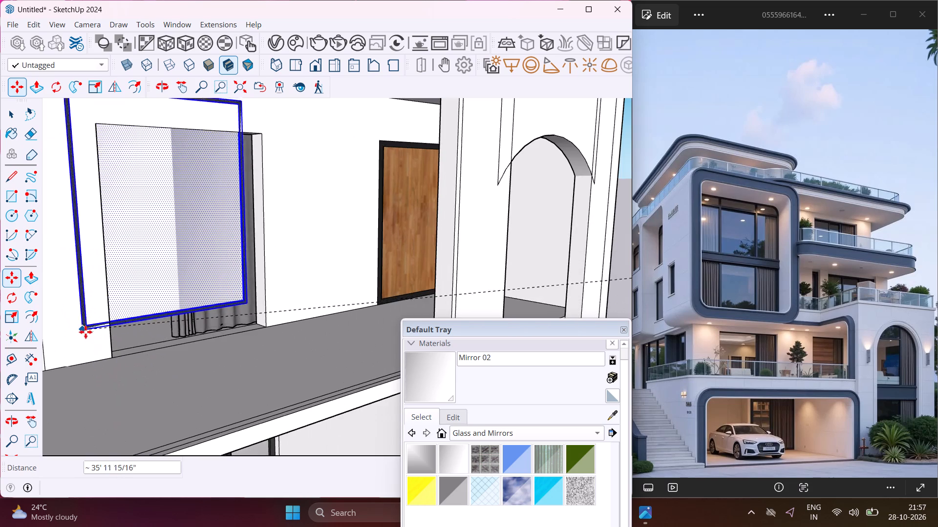
{"action": "left_click", "coordinate": [112, 357]}
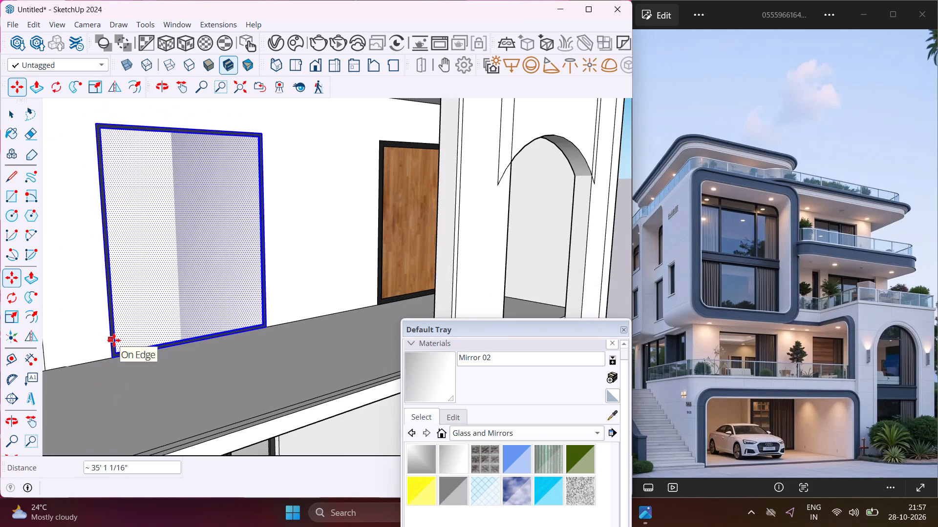
{"action": "key", "text": "Escape"}
{"action": "key", "text": "space"}
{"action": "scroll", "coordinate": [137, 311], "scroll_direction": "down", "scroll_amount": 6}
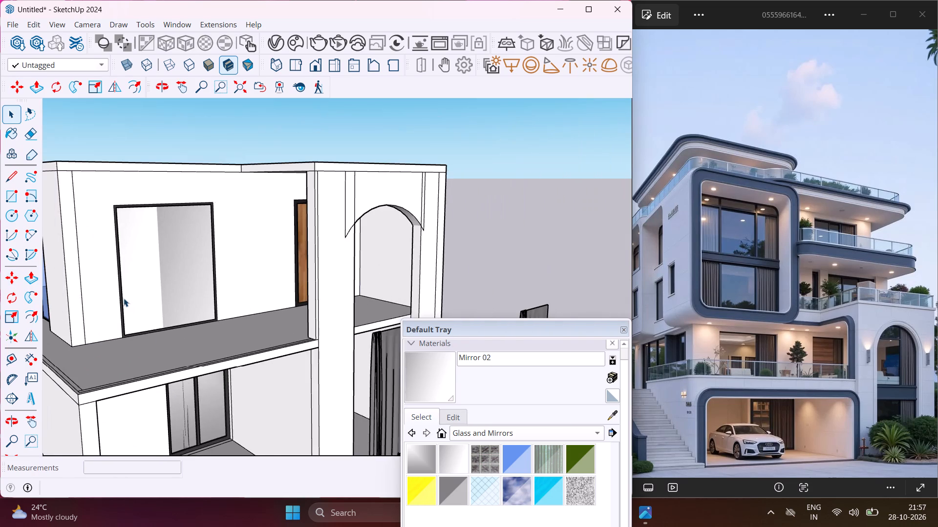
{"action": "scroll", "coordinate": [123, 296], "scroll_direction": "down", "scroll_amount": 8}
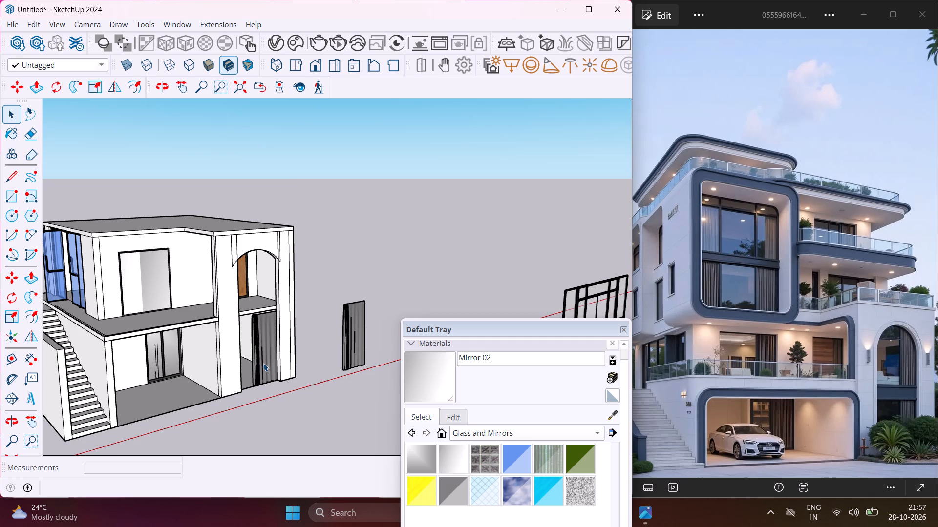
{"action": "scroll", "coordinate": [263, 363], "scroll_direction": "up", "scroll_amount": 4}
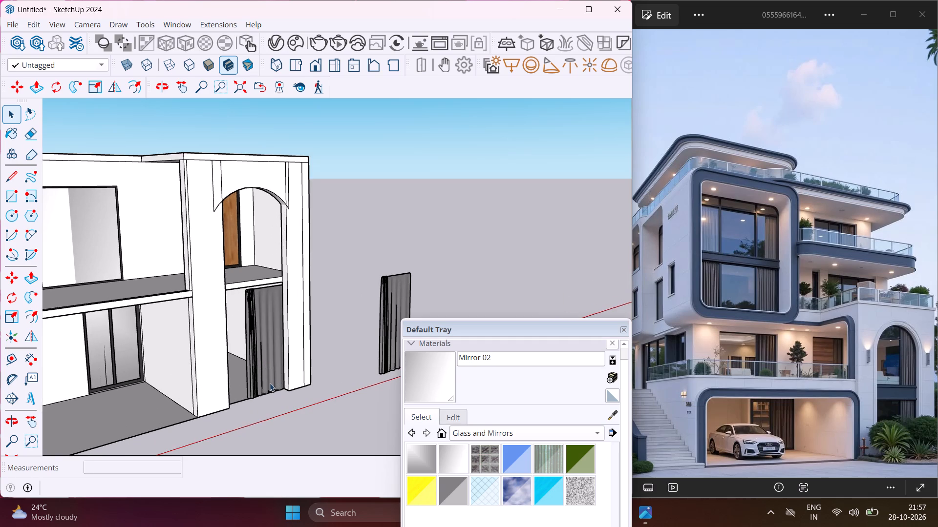
Copy the ground-floor curtain in the arched bay 10' 6" straight up so it stands on the upper-floor slab.
{"action": "left_click", "coordinate": [268, 385]}
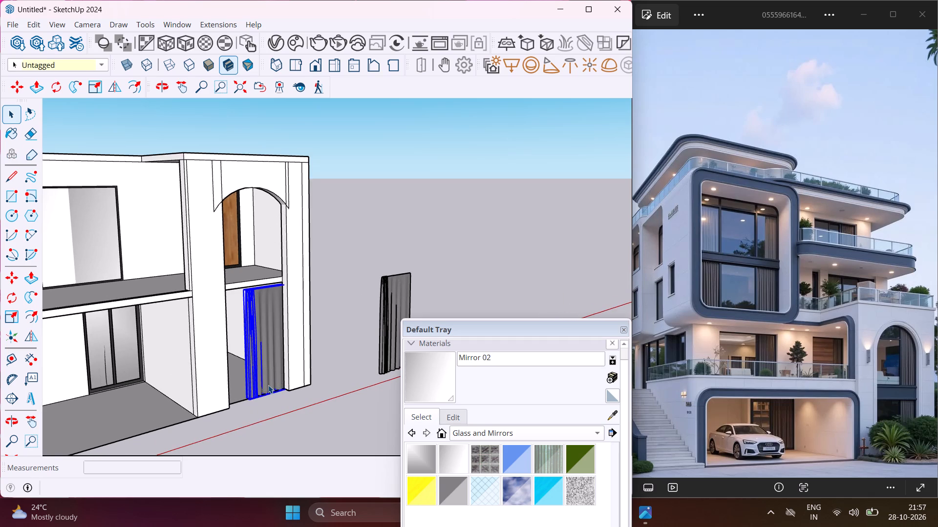
{"action": "key", "text": "m"}
{"action": "scroll", "coordinate": [265, 390], "scroll_direction": "up", "scroll_amount": 9}
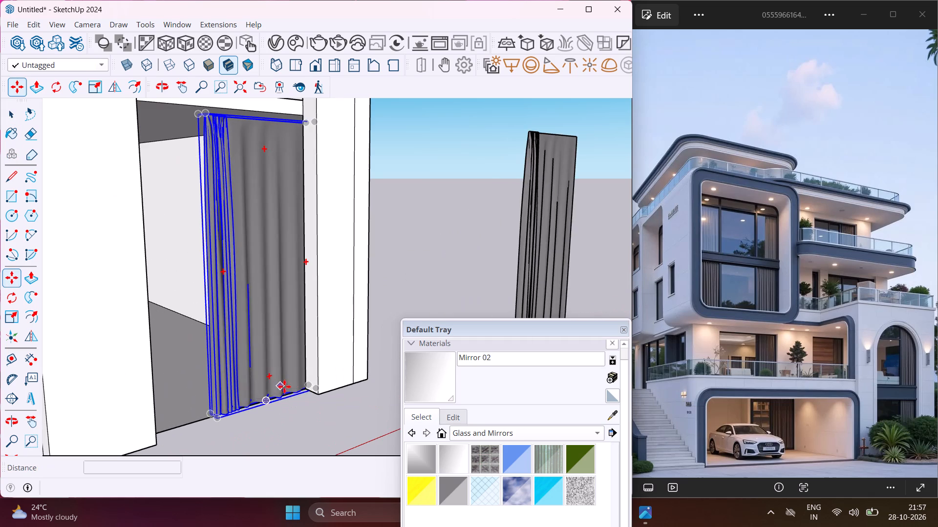
{"action": "left_click", "coordinate": [307, 390]}
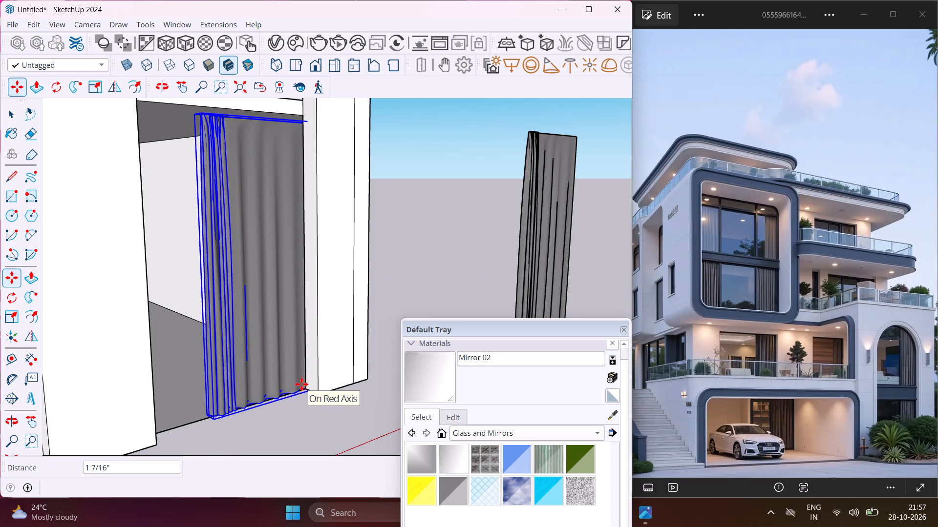
{"action": "scroll", "coordinate": [285, 348], "scroll_direction": "down", "scroll_amount": 6}
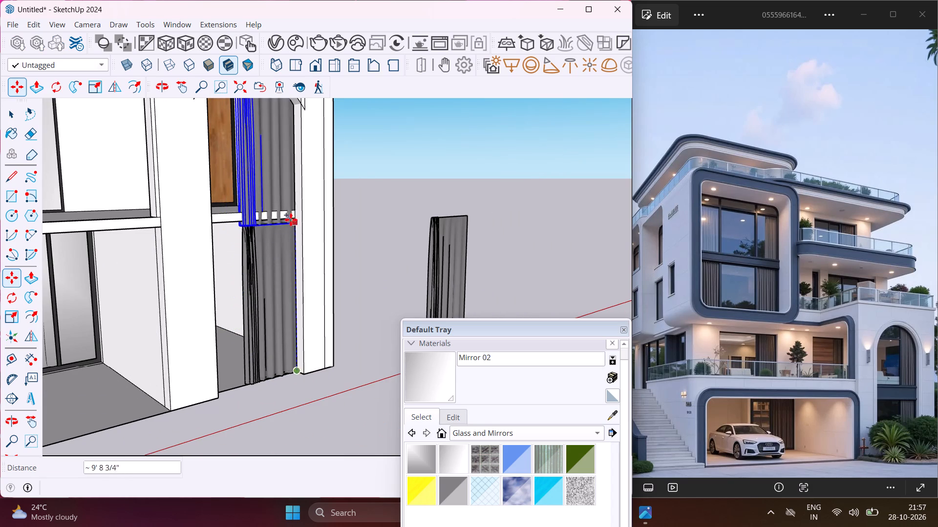
{"action": "left_click", "coordinate": [296, 211]}
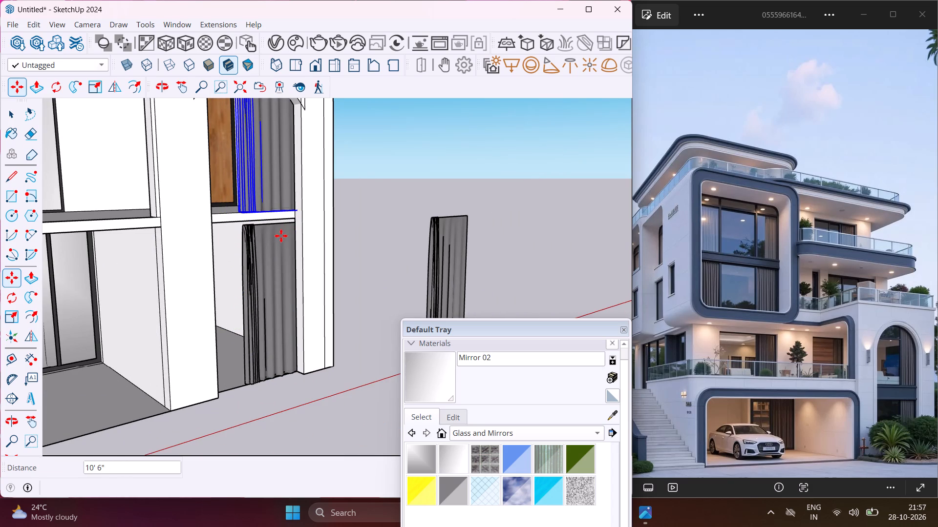
{"action": "key", "text": "Escape"}
{"action": "key", "text": "space"}
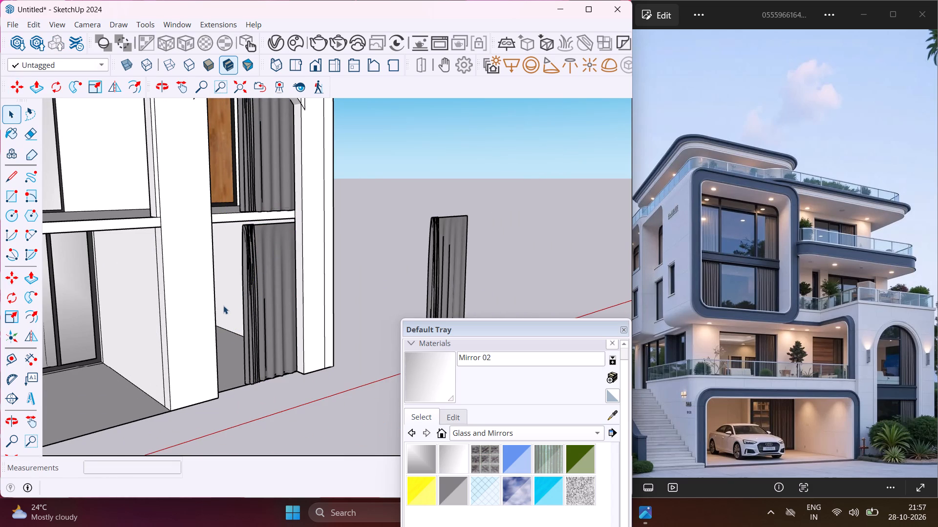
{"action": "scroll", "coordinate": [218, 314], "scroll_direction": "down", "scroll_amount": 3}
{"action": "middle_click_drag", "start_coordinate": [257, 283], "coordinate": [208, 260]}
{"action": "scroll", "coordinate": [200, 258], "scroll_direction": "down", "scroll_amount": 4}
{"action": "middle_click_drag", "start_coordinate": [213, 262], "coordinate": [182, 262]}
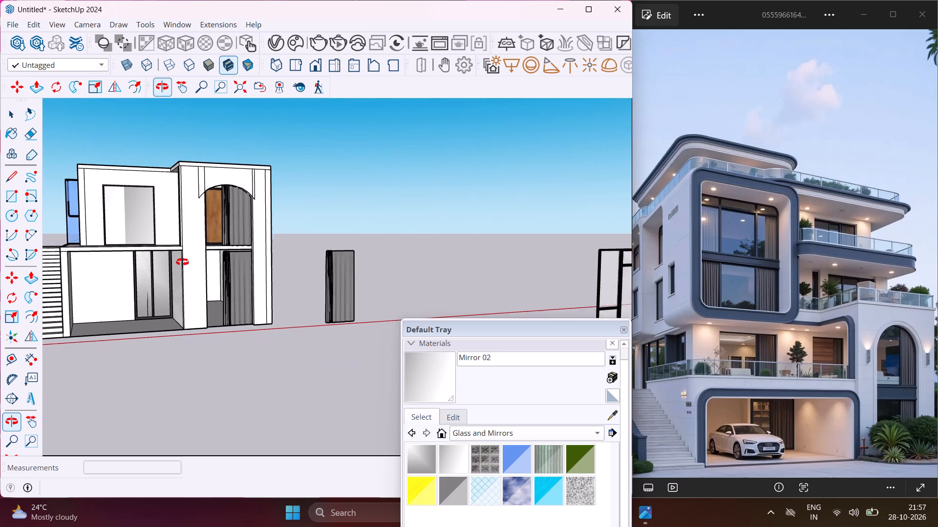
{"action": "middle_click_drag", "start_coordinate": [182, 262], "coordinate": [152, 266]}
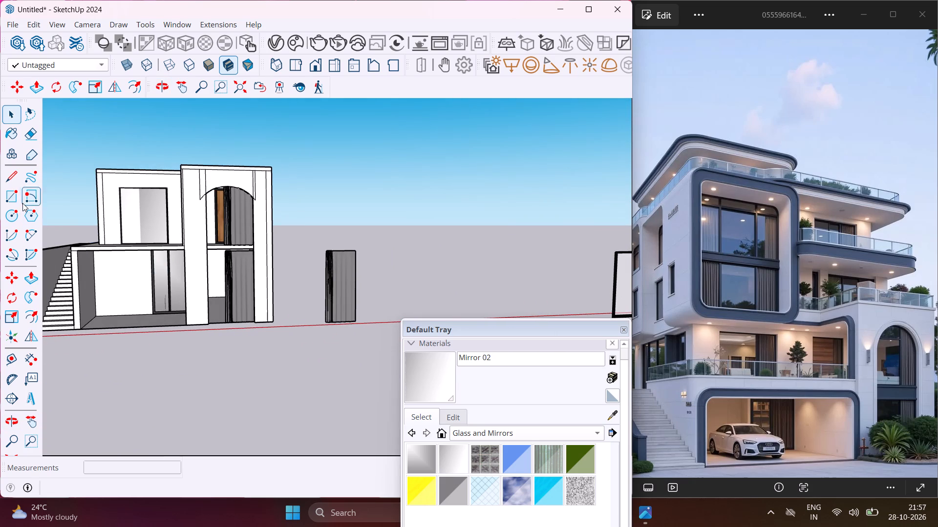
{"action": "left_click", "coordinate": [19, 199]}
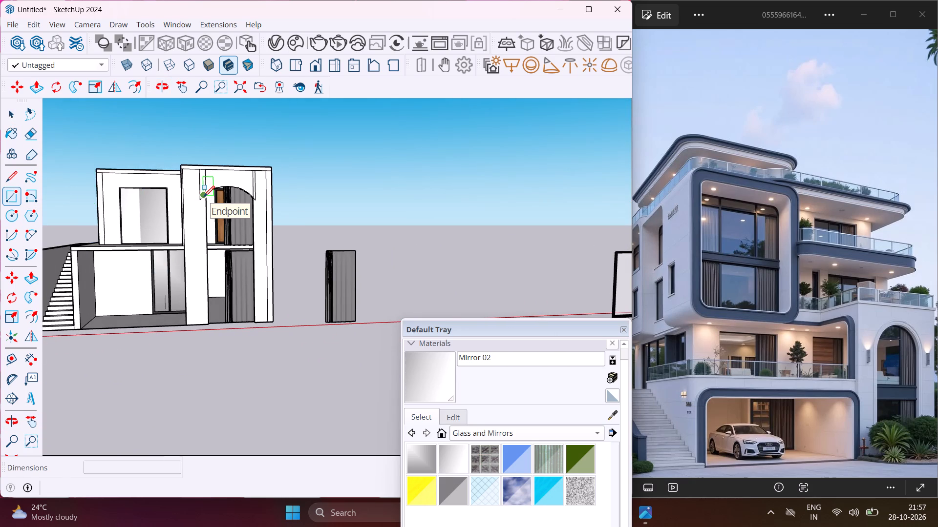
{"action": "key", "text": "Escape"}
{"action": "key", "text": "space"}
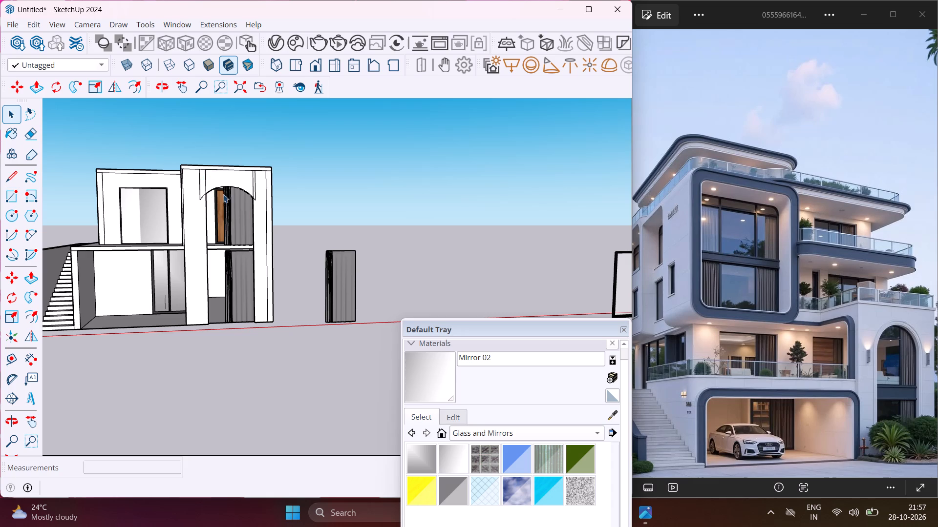
Draw a rectangle about 18' 7" by 6' 8 1/2" over the arched opening, from above the arch to the opposite bottom corner.
{"action": "scroll", "coordinate": [229, 193], "scroll_direction": "up", "scroll_amount": 2}
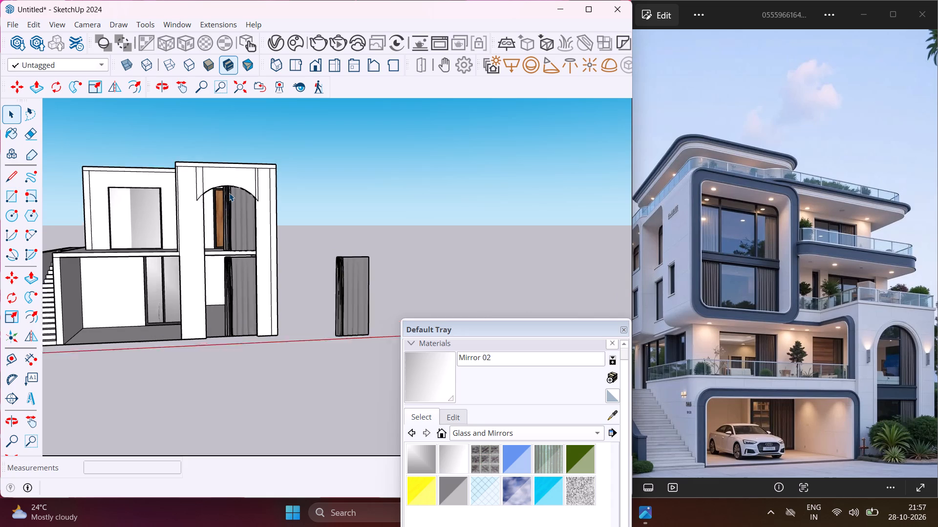
{"action": "scroll", "coordinate": [229, 193], "scroll_direction": "up", "scroll_amount": 4}
{"action": "middle_click_drag", "start_coordinate": [229, 193], "coordinate": [323, 126]}
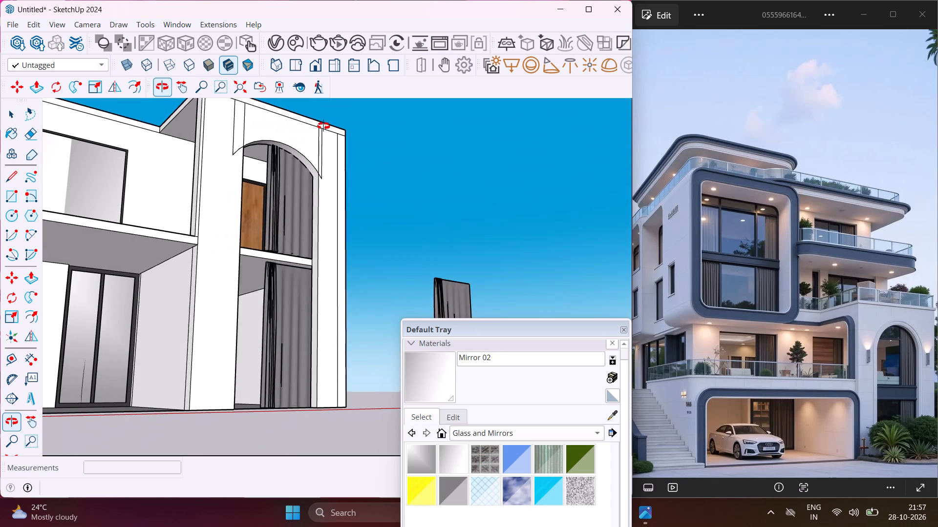
{"action": "middle_click_drag", "start_coordinate": [323, 126], "coordinate": [324, 126]}
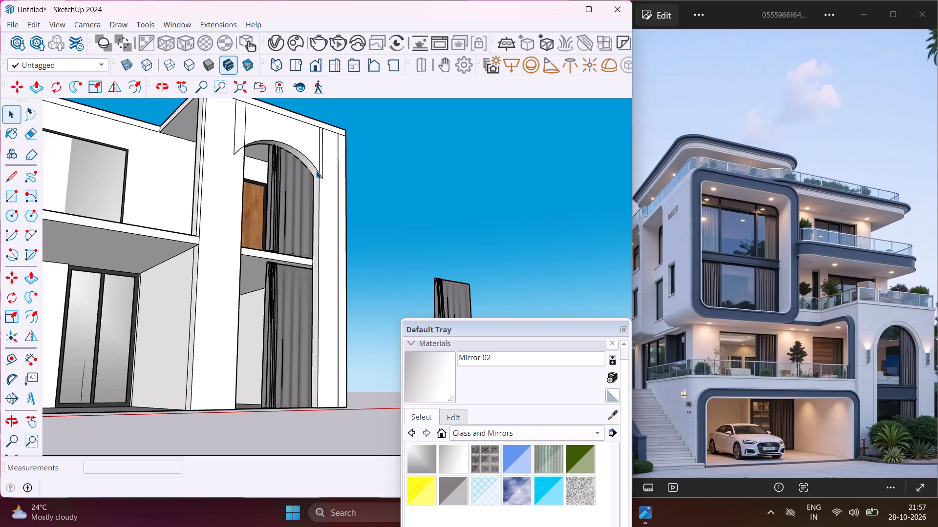
{"action": "left_click", "coordinate": [13, 191]}
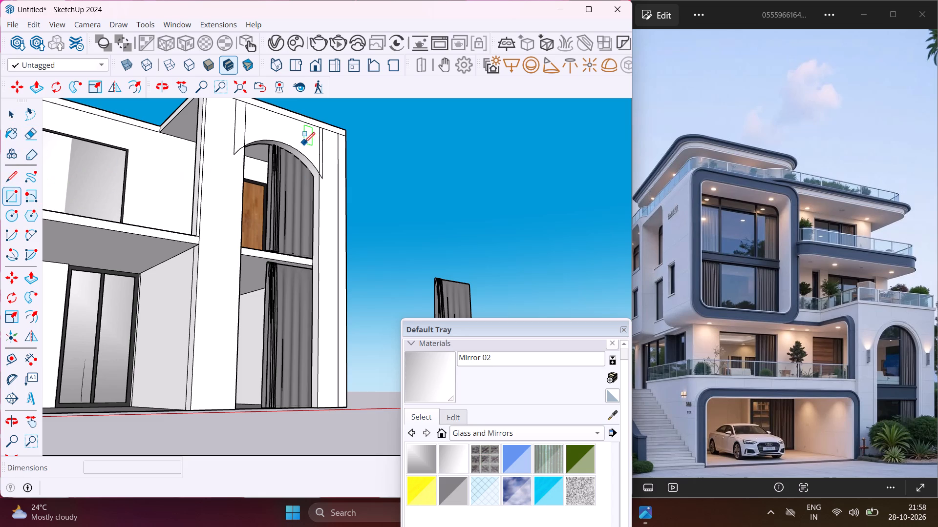
{"action": "middle_click_drag", "start_coordinate": [304, 143], "coordinate": [199, 254]}
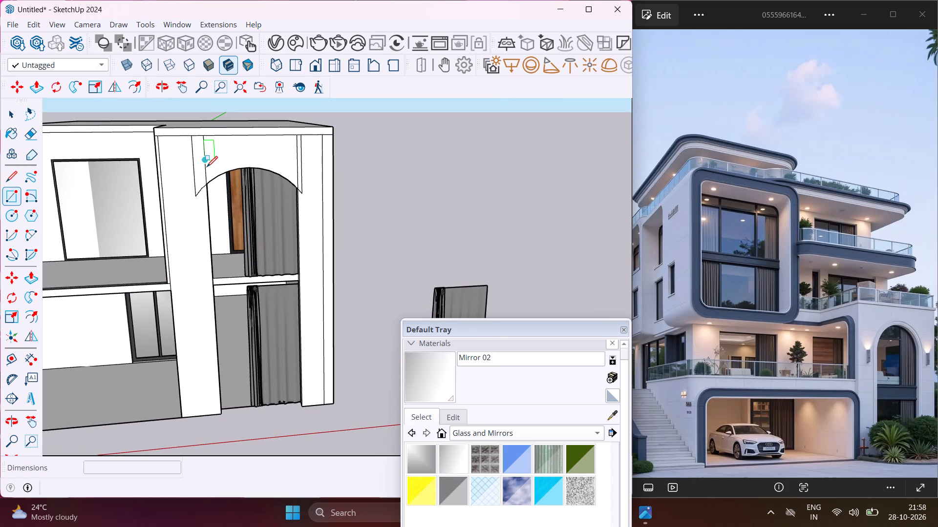
{"action": "left_click", "coordinate": [204, 163]}
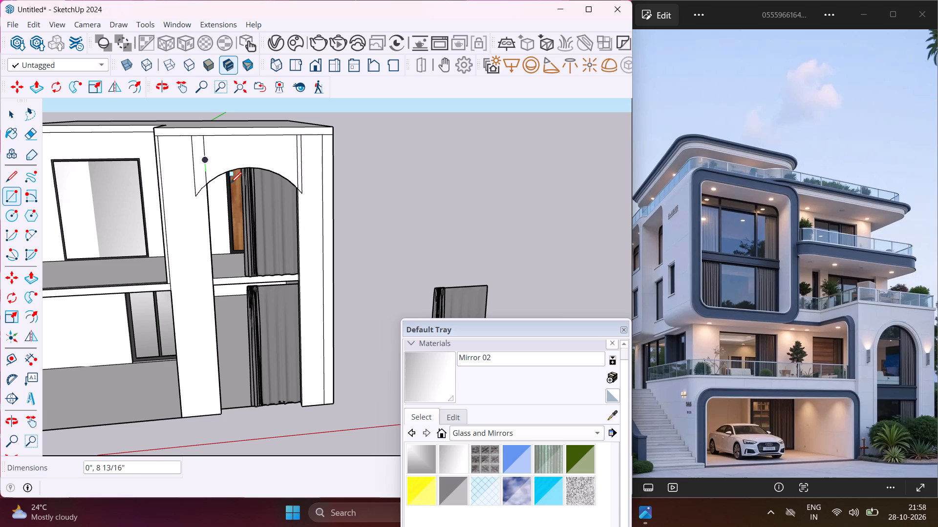
{"action": "left_click", "coordinate": [307, 405]}
{"action": "key", "text": "Escape"}
{"action": "key", "text": "space"}
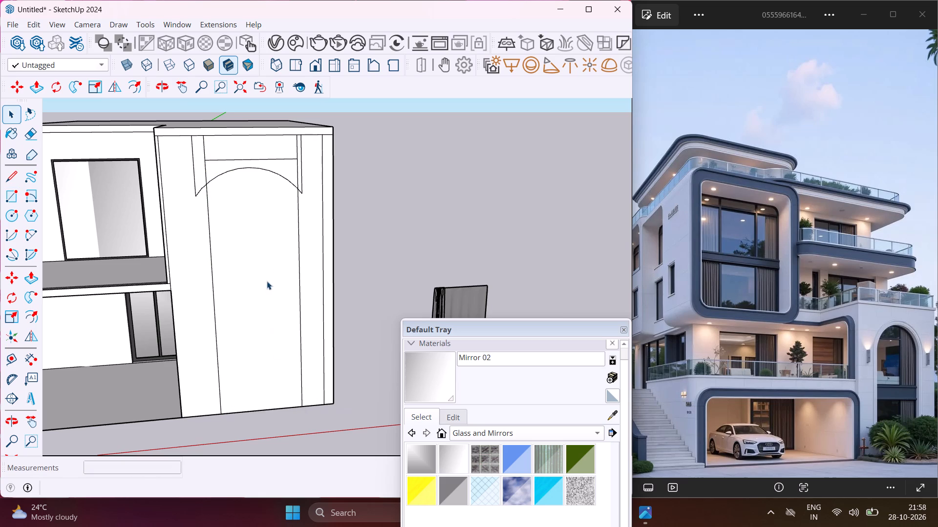
Copy the arch-shaped face about 22' 6" along the red axis, placing it clear of the house beyond the spare curtain.
{"action": "left_click", "coordinate": [267, 246]}
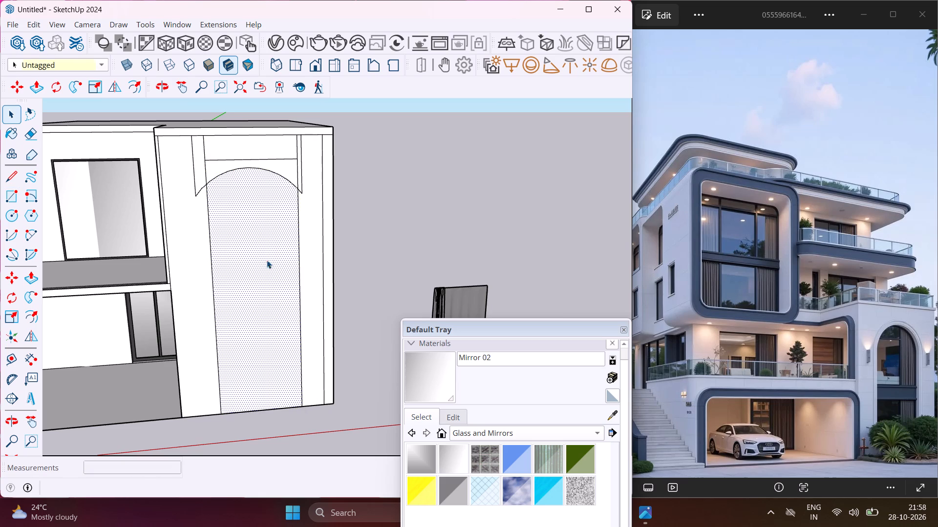
{"action": "key", "text": "m"}
{"action": "left_click", "coordinate": [267, 266]}
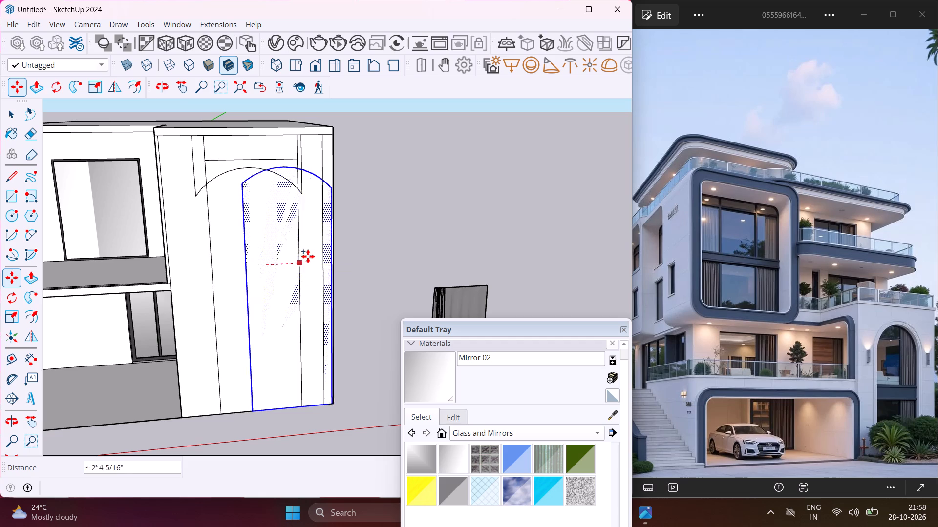
{"action": "scroll", "coordinate": [373, 238], "scroll_direction": "down", "scroll_amount": 8}
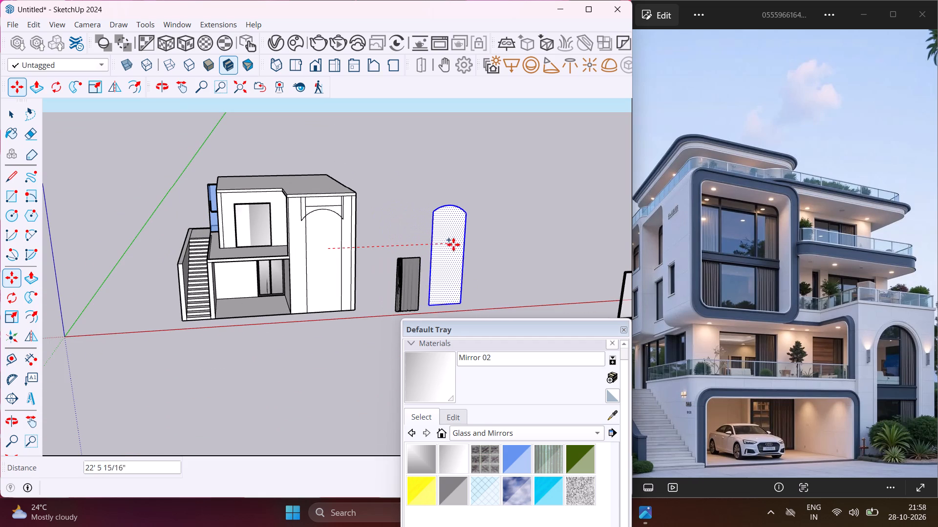
{"action": "left_click", "coordinate": [455, 245]}
{"action": "key", "text": "Escape"}
{"action": "key", "text": "space"}
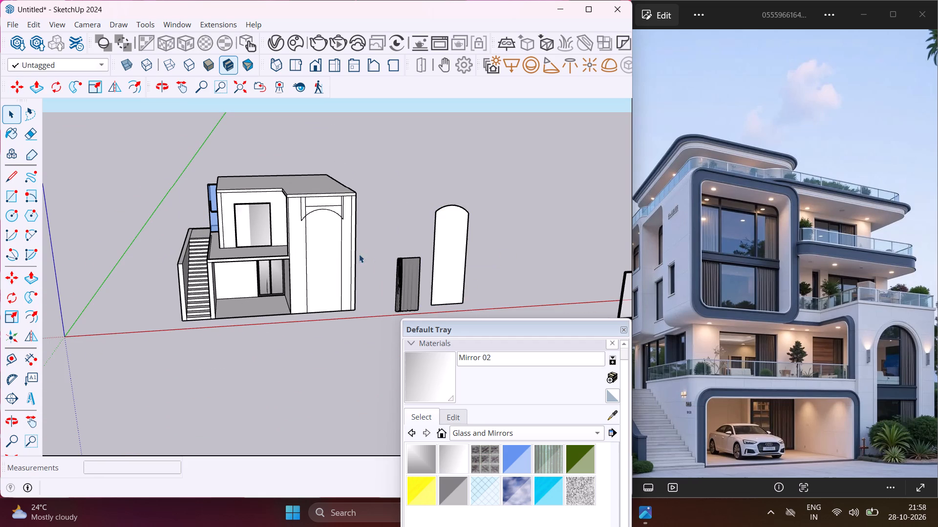
Delete the original arch-shaped face that fills the house's arched opening.
{"action": "left_click", "coordinate": [323, 252]}
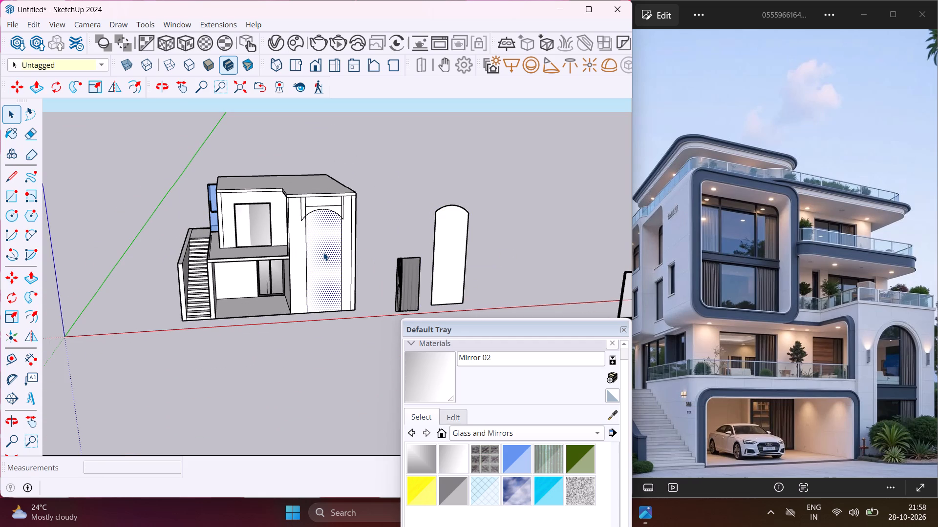
{"action": "key", "text": "Delete"}
Erase the rectangle's leftover horizontal line and the vertical line nearest the balcony window above the arch.
{"action": "scroll", "coordinate": [304, 203], "scroll_direction": "up", "scroll_amount": 5}
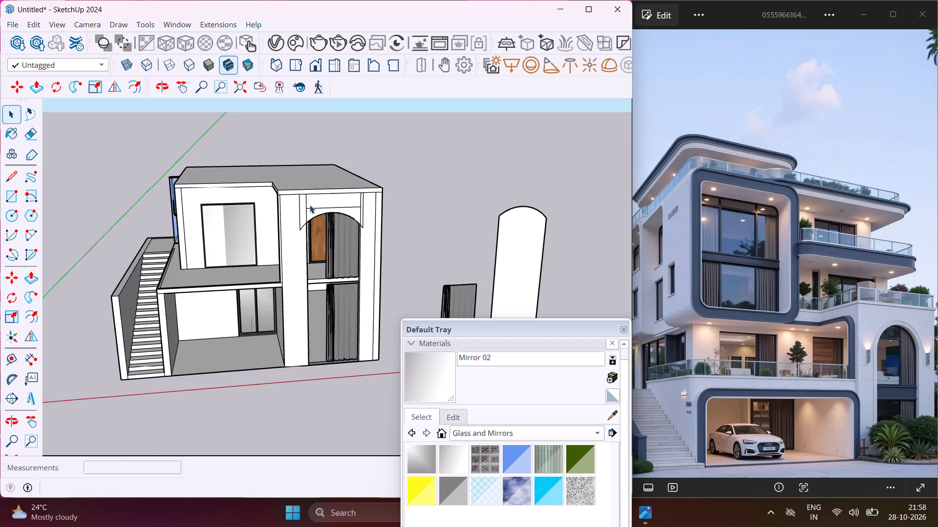
{"action": "scroll", "coordinate": [310, 205], "scroll_direction": "up", "scroll_amount": 8}
{"action": "key", "text": "e"}
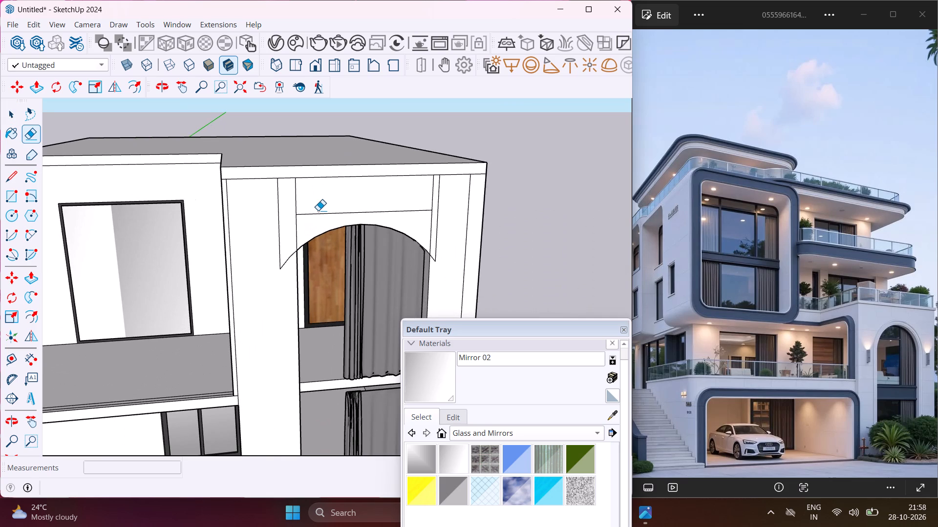
{"action": "left_click", "coordinate": [320, 216]}
{"action": "left_click", "coordinate": [296, 222]}
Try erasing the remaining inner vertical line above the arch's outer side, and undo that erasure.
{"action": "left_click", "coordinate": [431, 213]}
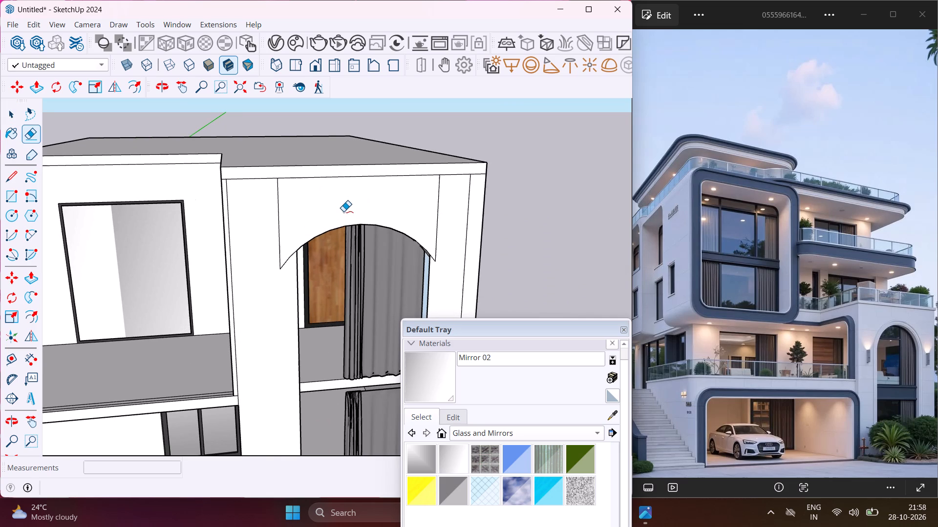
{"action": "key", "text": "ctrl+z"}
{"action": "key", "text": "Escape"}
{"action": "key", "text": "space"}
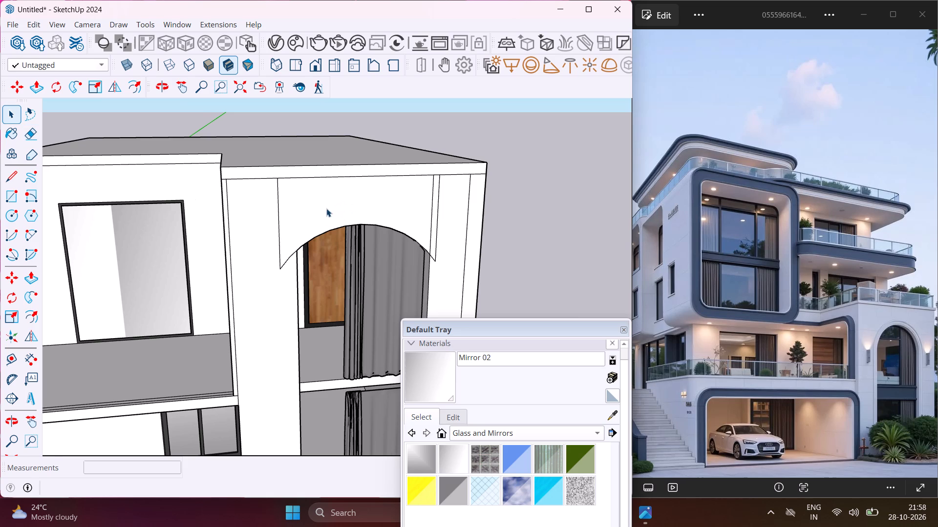
Push/Pull the detached arch-shaped face outward 1 1/4" to form a thin panel.
{"action": "scroll", "coordinate": [326, 208], "scroll_direction": "down", "scroll_amount": 15}
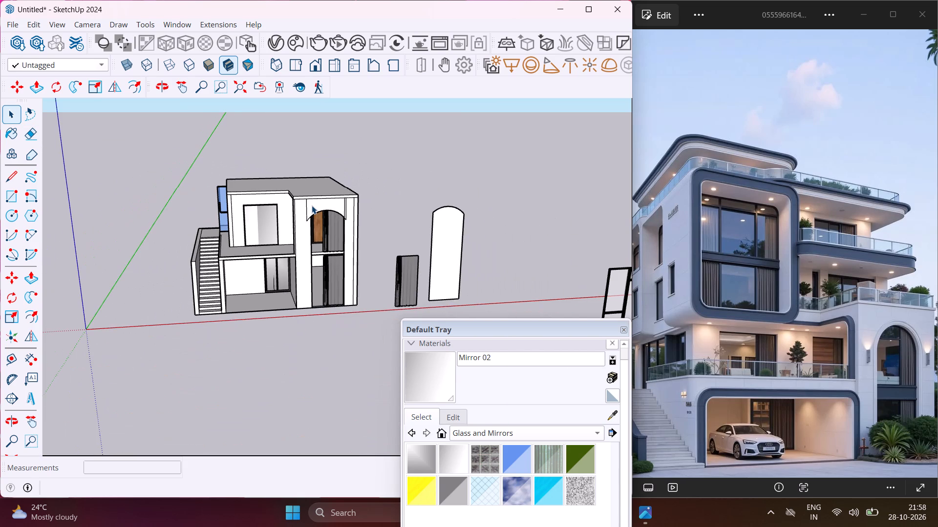
{"action": "scroll", "coordinate": [310, 205], "scroll_direction": "down", "scroll_amount": 2}
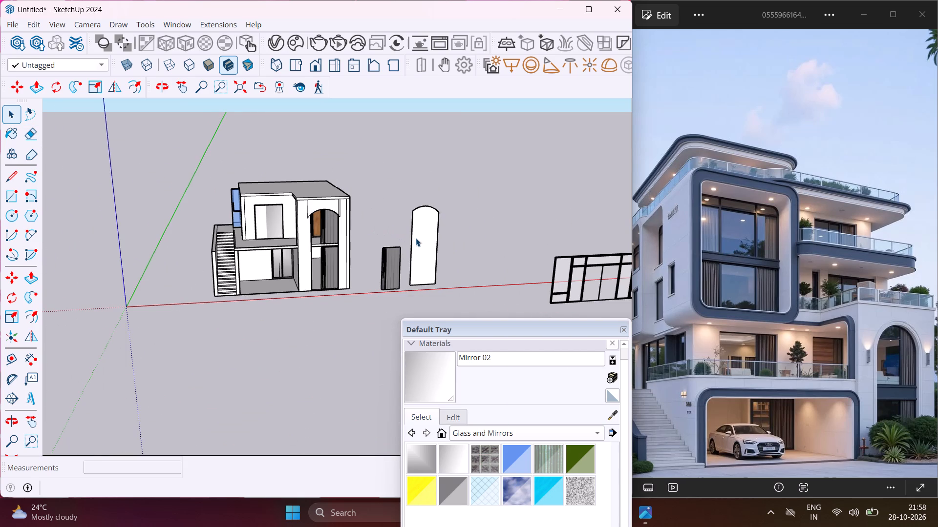
{"action": "scroll", "coordinate": [419, 240], "scroll_direction": "up", "scroll_amount": 7}
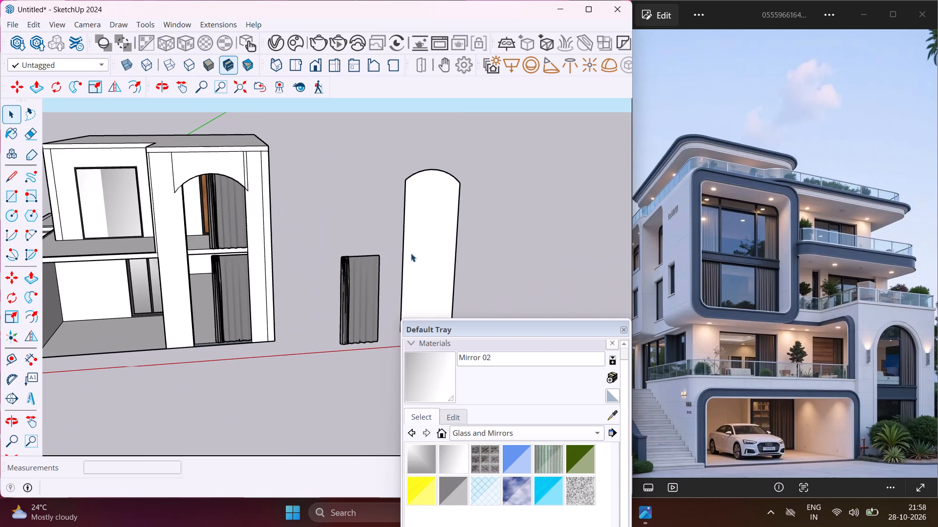
{"action": "middle_click_drag", "start_coordinate": [411, 253], "coordinate": [502, 262]}
{"action": "scroll", "coordinate": [446, 246], "scroll_direction": "up", "scroll_amount": 4}
{"action": "left_click", "coordinate": [431, 237]}
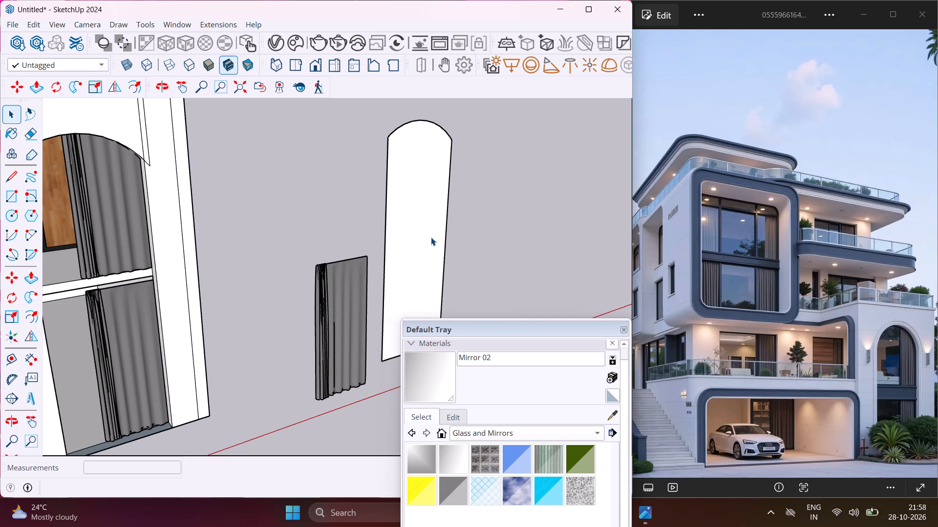
{"action": "key", "text": "p"}
{"action": "left_click", "coordinate": [431, 237]}
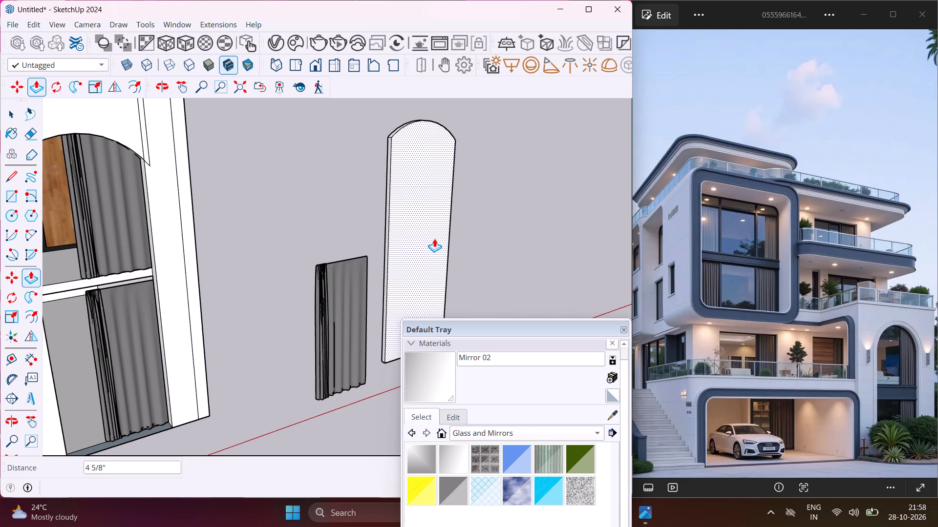
{"action": "scroll", "coordinate": [430, 239], "scroll_direction": "up", "scroll_amount": 6}
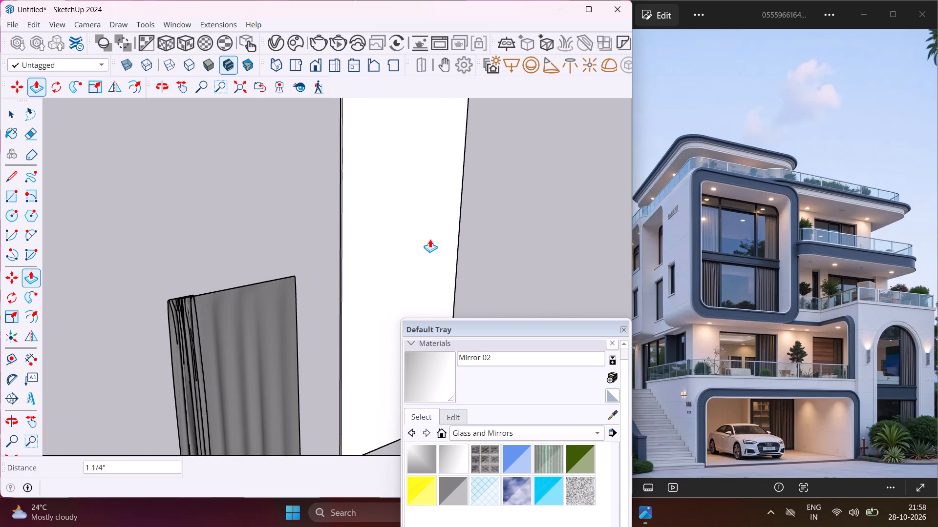
{"action": "left_click", "coordinate": [430, 239]}
{"action": "key", "text": "Escape"}
{"action": "key", "text": "space"}
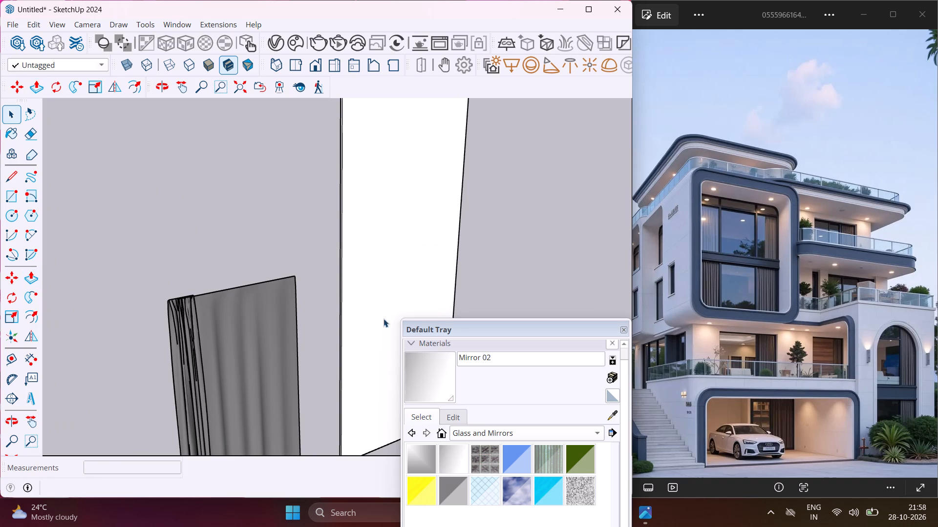
Paint both the front and back faces of the detached arched panel with the Mirror 02 material.
{"action": "scroll", "coordinate": [326, 269], "scroll_direction": "down", "scroll_amount": 4}
{"action": "left_click", "coordinate": [419, 368]}
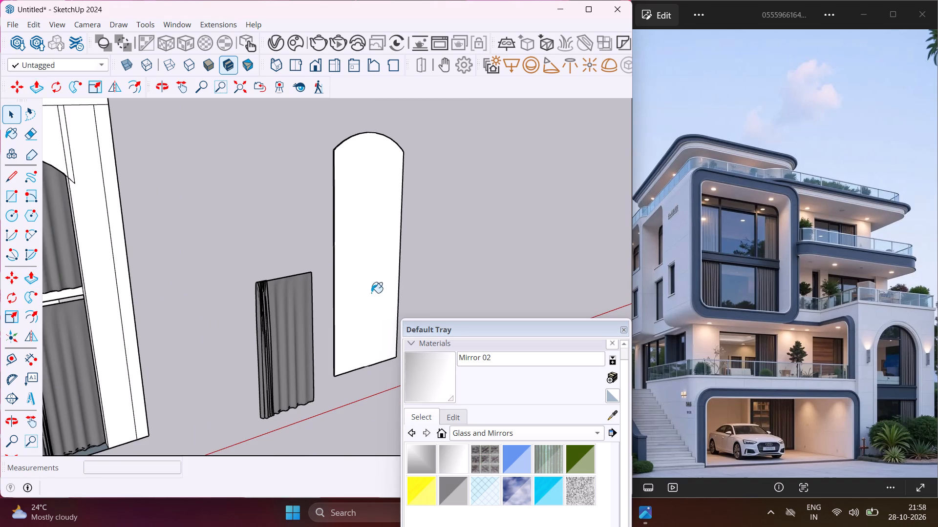
{"action": "left_click", "coordinate": [360, 256]}
{"action": "middle_click_drag", "start_coordinate": [364, 259], "coordinate": [714, 332]}
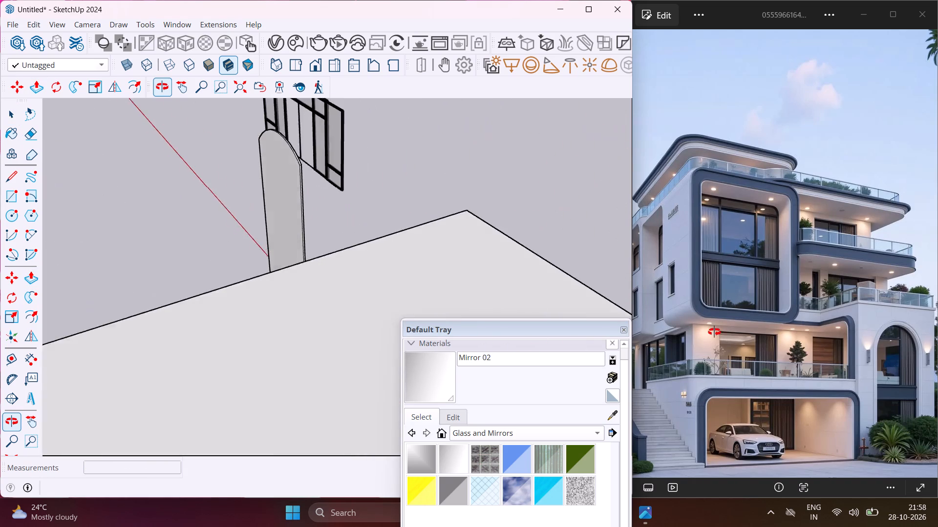
{"action": "middle_click_drag", "start_coordinate": [714, 332], "coordinate": [725, 333]}
{"action": "scroll", "coordinate": [292, 207], "scroll_direction": "up", "scroll_amount": 4}
{"action": "left_click", "coordinate": [289, 205]}
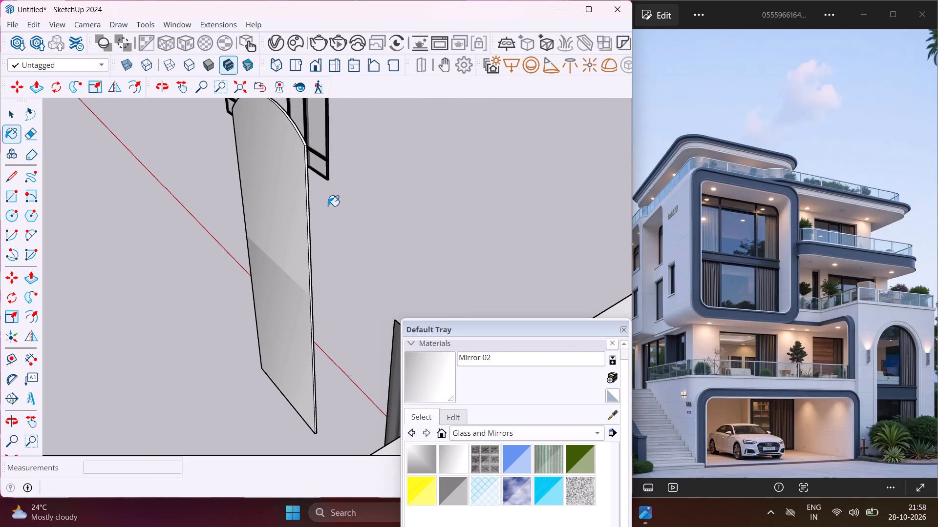
{"action": "key", "text": "Escape"}
{"action": "key", "text": "space"}
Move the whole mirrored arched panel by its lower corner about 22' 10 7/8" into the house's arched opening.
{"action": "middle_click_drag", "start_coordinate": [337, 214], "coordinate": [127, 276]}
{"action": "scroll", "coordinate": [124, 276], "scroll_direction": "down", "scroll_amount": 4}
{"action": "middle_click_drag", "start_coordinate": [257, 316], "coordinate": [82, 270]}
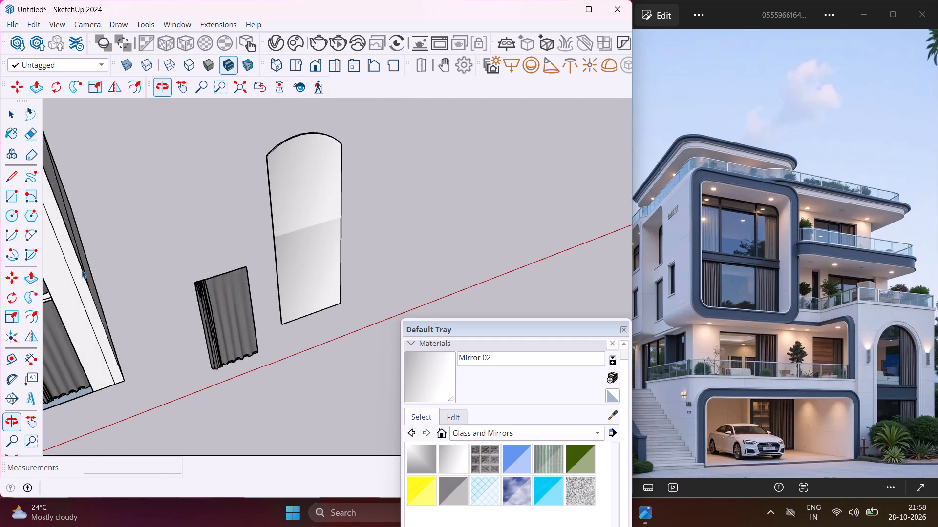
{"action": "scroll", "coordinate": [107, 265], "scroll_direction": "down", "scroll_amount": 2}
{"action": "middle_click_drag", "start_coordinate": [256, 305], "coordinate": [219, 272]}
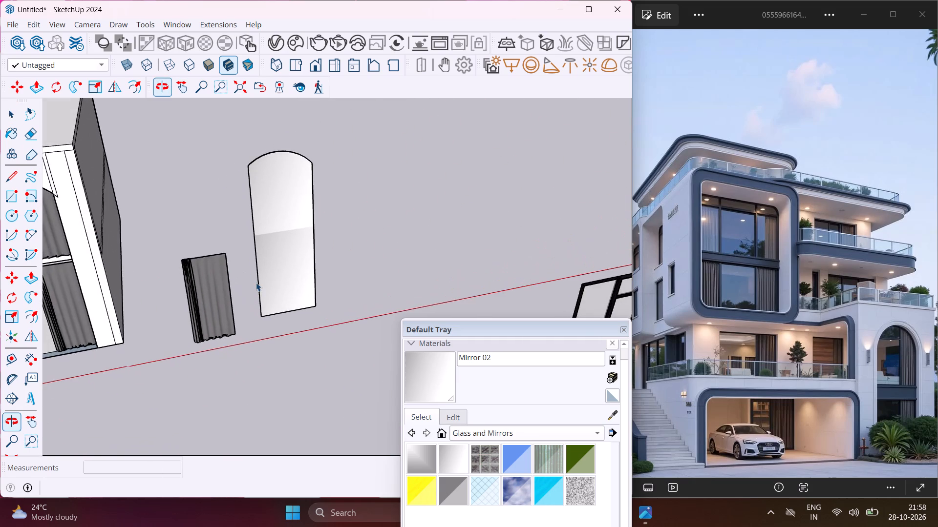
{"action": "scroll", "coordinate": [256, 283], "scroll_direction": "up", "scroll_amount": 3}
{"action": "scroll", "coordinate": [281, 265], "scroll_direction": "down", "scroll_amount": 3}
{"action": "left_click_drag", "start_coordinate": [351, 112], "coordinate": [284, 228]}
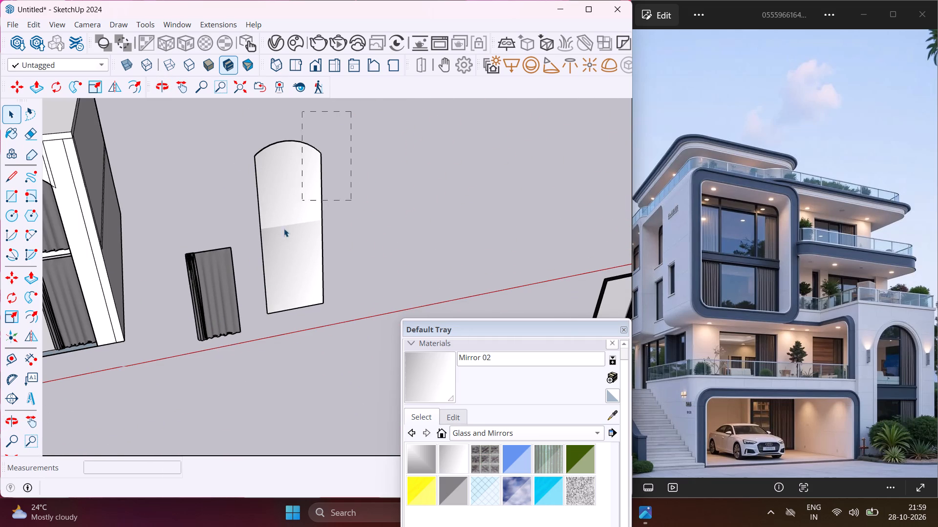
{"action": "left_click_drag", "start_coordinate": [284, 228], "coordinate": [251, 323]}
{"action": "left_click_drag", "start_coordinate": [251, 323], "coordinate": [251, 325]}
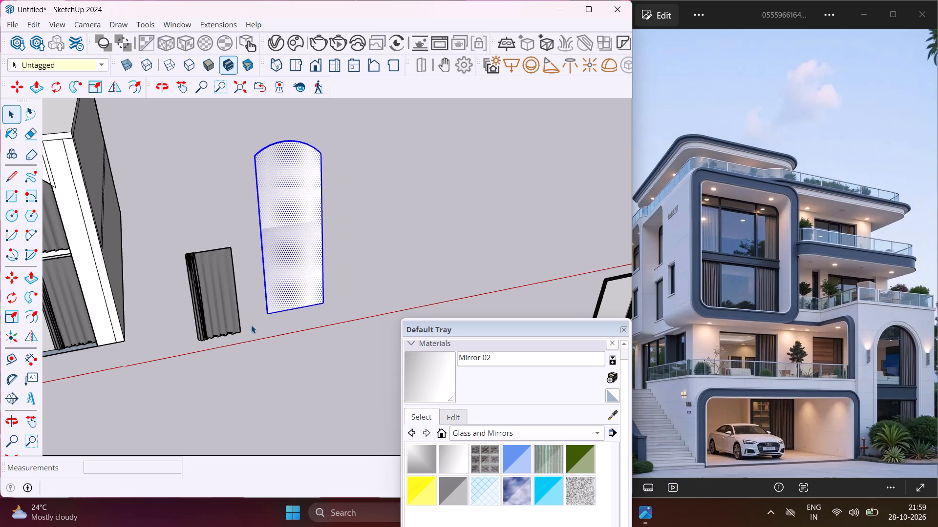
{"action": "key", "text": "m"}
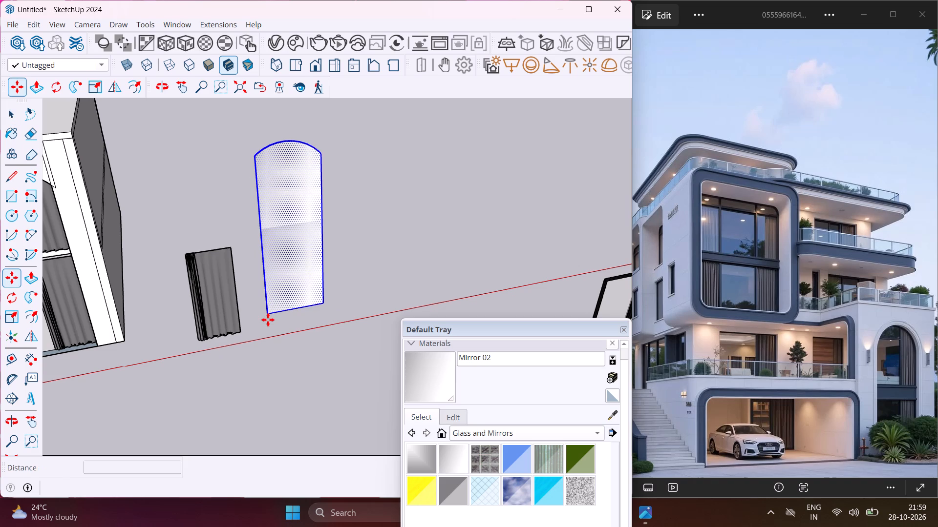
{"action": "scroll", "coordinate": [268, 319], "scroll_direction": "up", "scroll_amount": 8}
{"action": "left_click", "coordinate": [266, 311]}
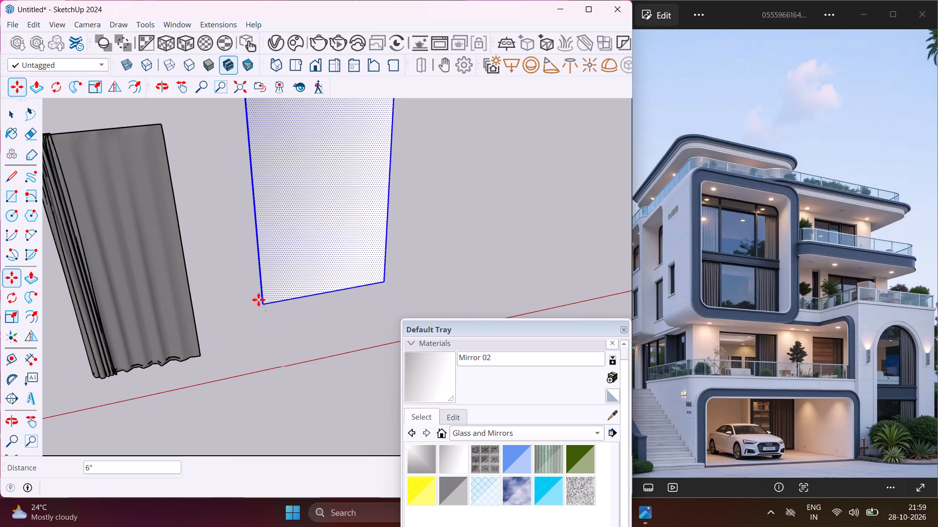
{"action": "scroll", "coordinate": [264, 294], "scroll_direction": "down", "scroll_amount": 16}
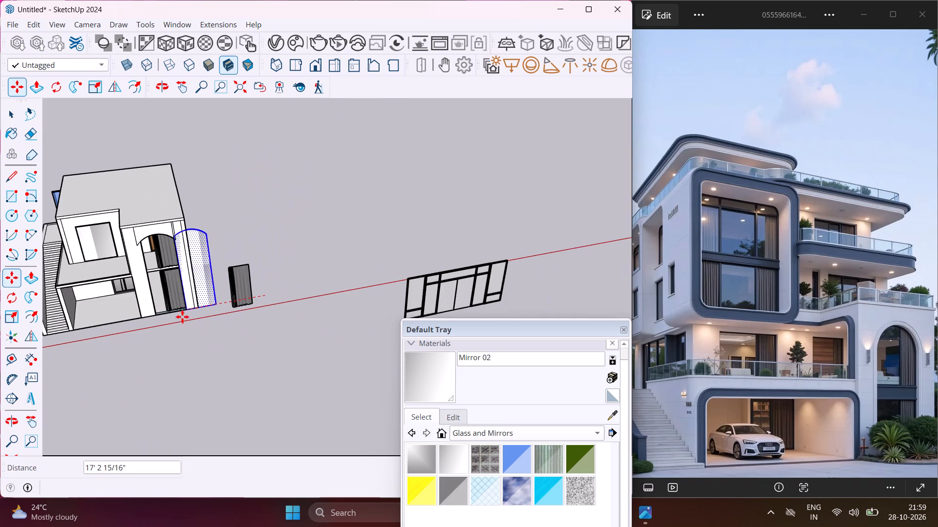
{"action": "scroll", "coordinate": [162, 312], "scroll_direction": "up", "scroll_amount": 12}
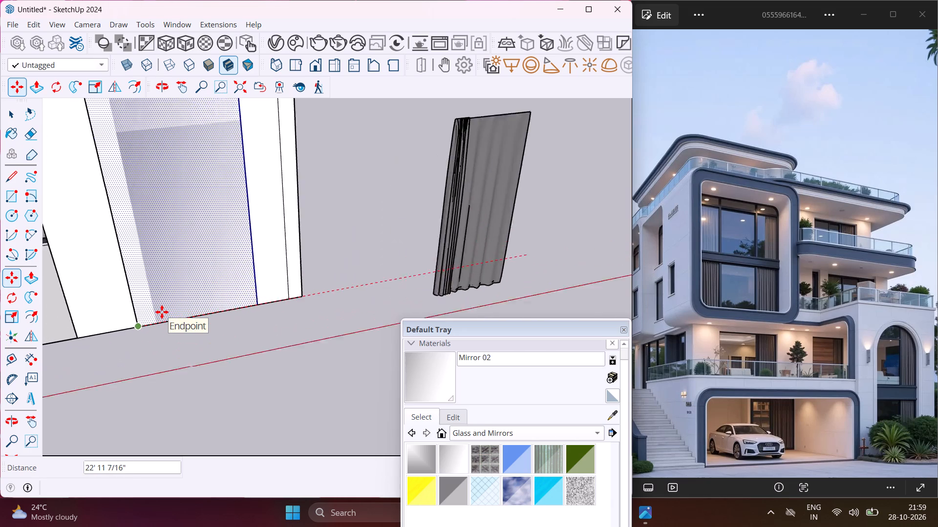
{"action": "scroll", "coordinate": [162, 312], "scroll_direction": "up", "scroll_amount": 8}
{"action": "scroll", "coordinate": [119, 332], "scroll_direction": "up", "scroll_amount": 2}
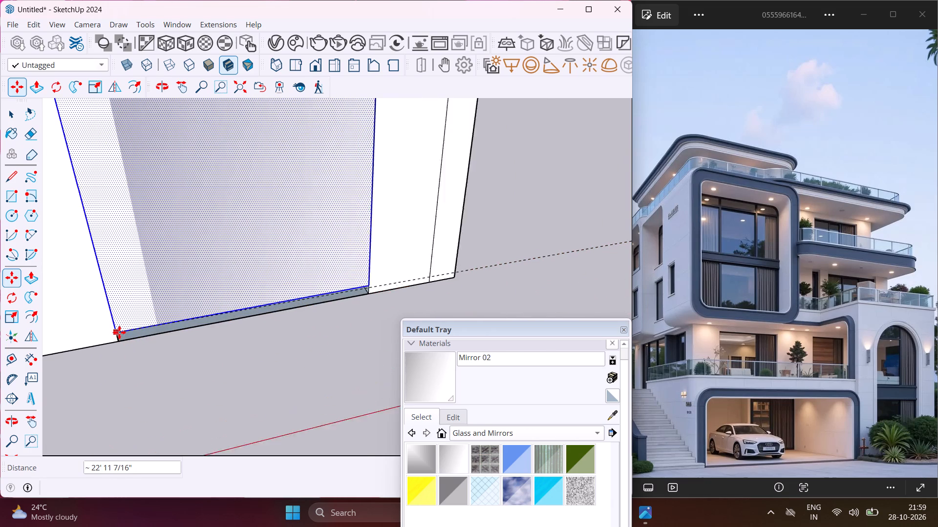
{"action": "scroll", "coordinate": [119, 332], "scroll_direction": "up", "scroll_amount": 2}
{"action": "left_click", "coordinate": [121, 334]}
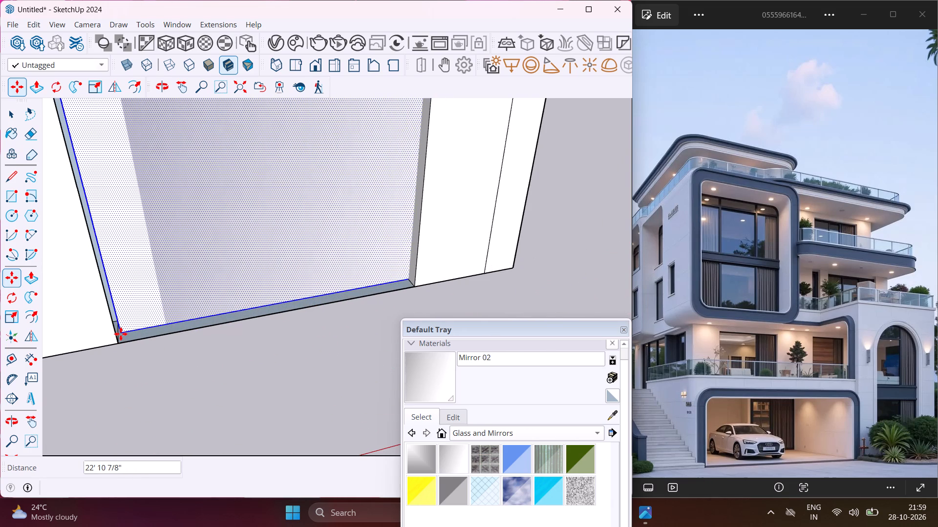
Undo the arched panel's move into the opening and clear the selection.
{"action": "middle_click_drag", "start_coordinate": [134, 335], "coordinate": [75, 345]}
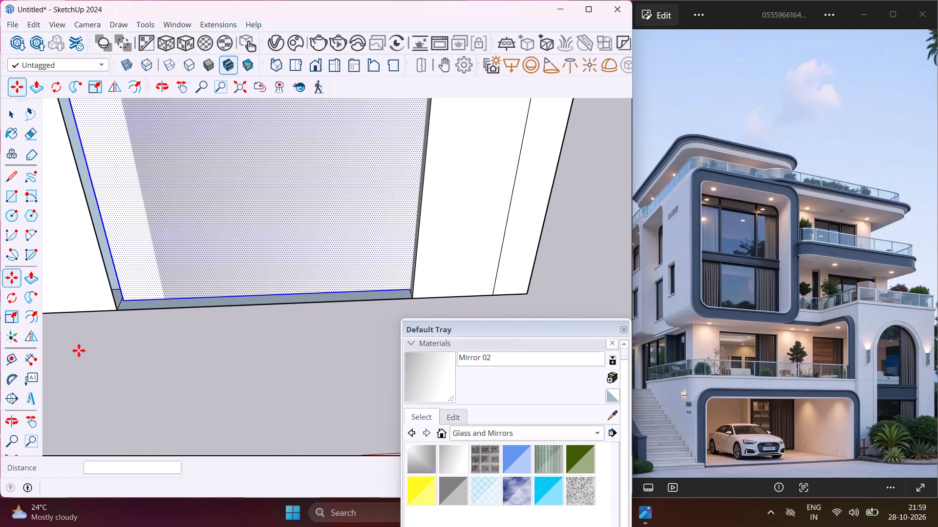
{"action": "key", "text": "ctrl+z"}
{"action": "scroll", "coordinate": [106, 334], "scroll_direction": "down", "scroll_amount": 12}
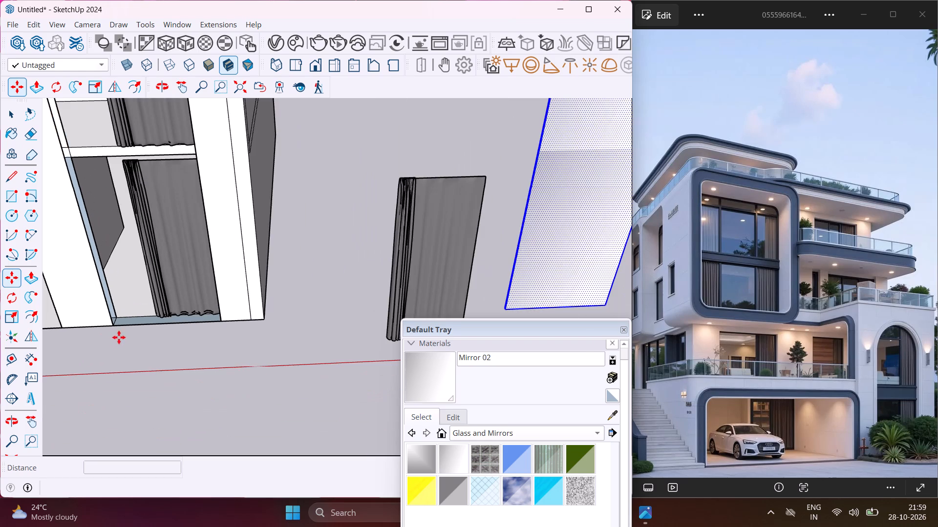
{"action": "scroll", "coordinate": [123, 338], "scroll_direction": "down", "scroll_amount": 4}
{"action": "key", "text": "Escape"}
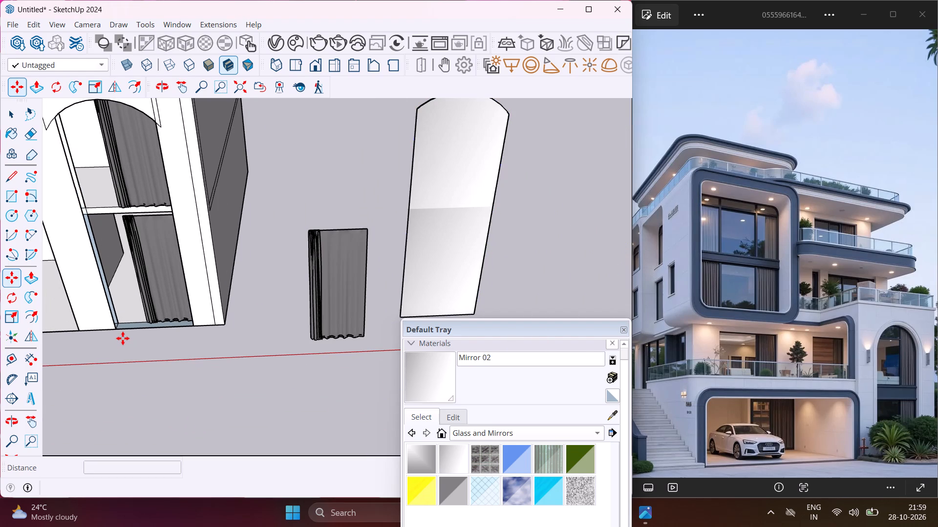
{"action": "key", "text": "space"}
Draw a rectangle about 16' 11" by 9" on the arched opening's inner side, from its lower outer corner up to the arch.
{"action": "scroll", "coordinate": [54, 118], "scroll_direction": "up", "scroll_amount": 5}
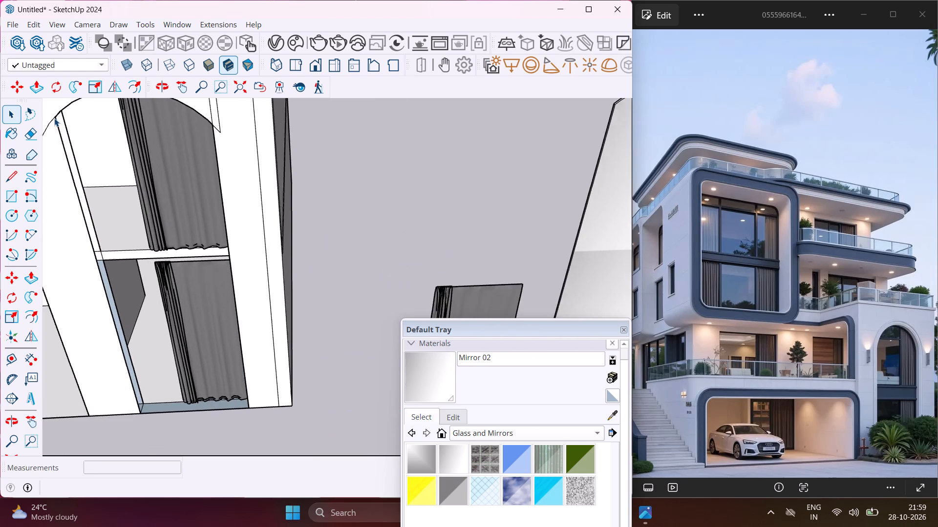
{"action": "scroll", "coordinate": [54, 118], "scroll_direction": "up", "scroll_amount": 5}
{"action": "middle_click_drag", "start_coordinate": [77, 134], "coordinate": [0, 142]}
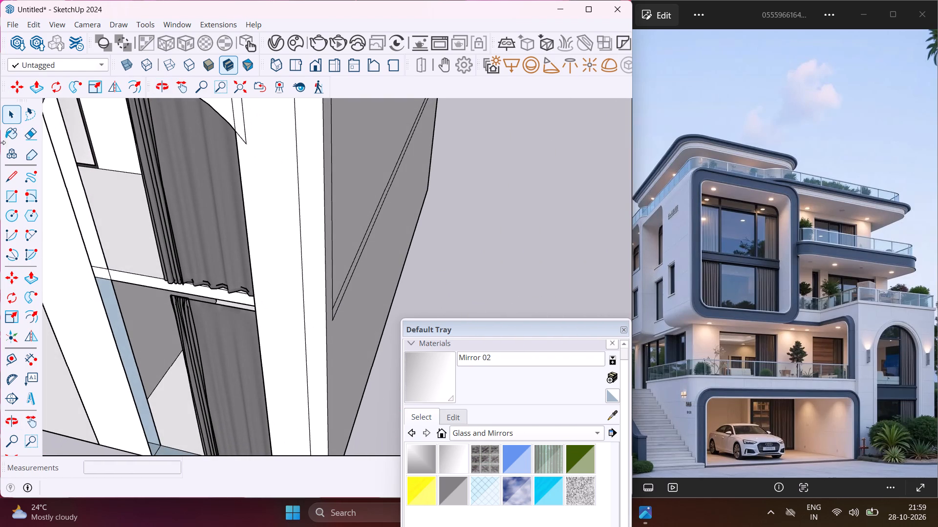
{"action": "scroll", "coordinate": [92, 182], "scroll_direction": "down", "scroll_amount": 4}
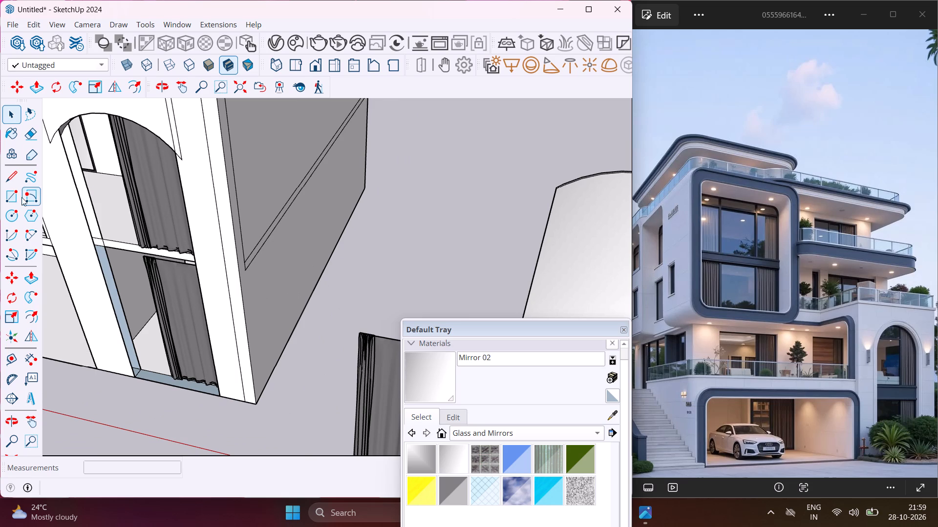
{"action": "left_click", "coordinate": [11, 201]}
{"action": "scroll", "coordinate": [119, 349], "scroll_direction": "up", "scroll_amount": 5}
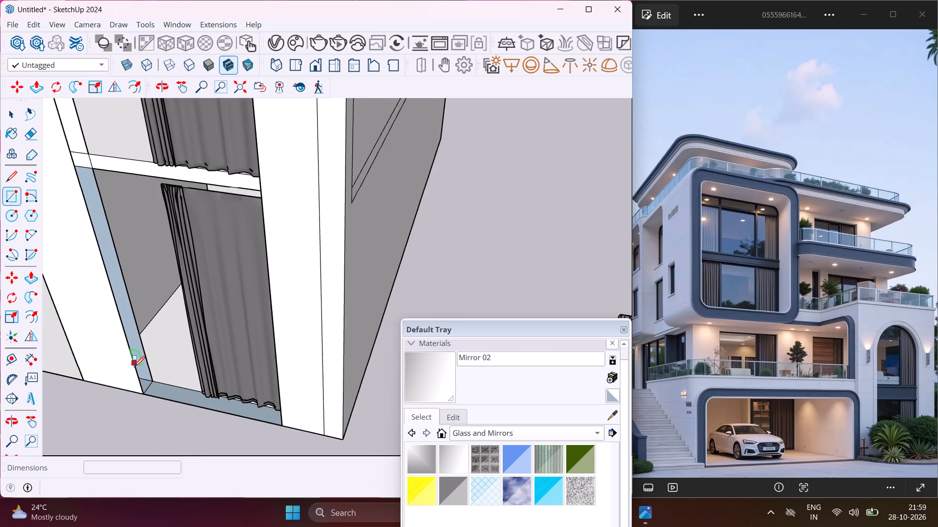
{"action": "scroll", "coordinate": [134, 367], "scroll_direction": "up", "scroll_amount": 4}
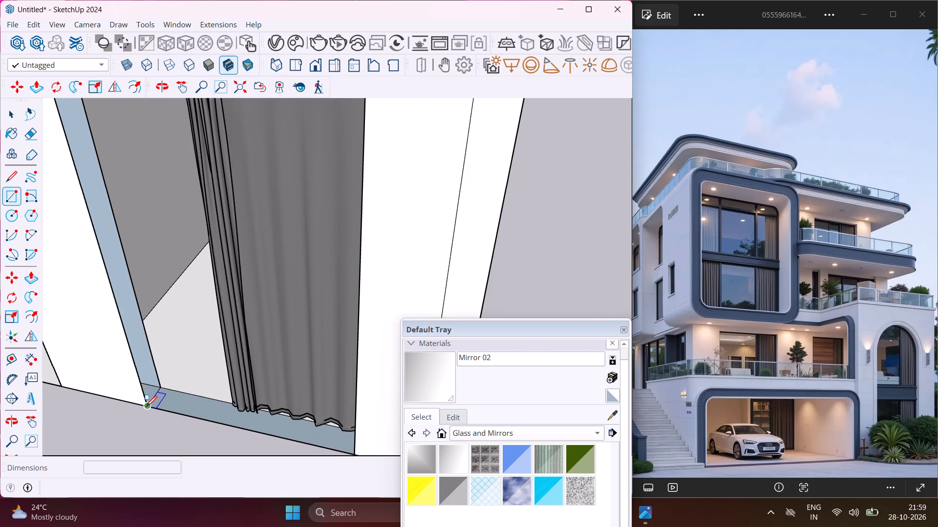
{"action": "left_click", "coordinate": [146, 406]}
{"action": "scroll", "coordinate": [152, 358], "scroll_direction": "down", "scroll_amount": 10}
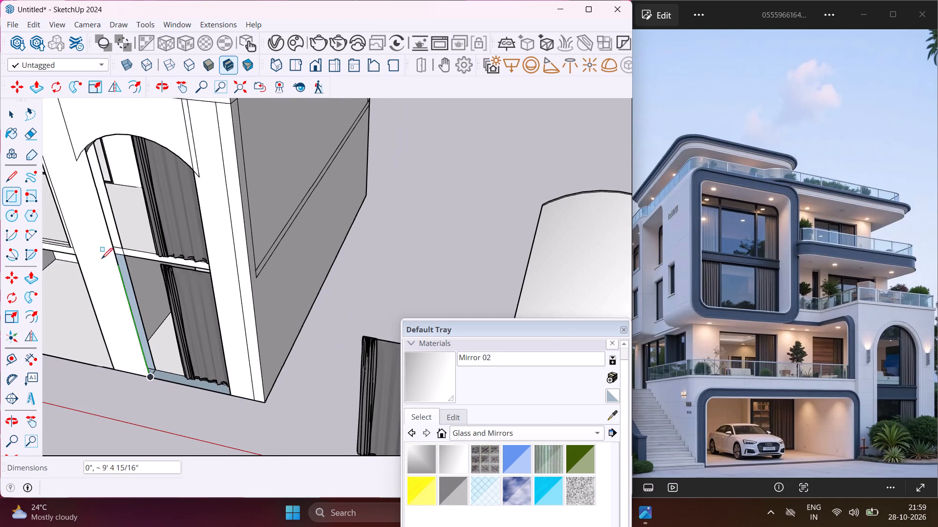
{"action": "scroll", "coordinate": [96, 149], "scroll_direction": "up", "scroll_amount": 4}
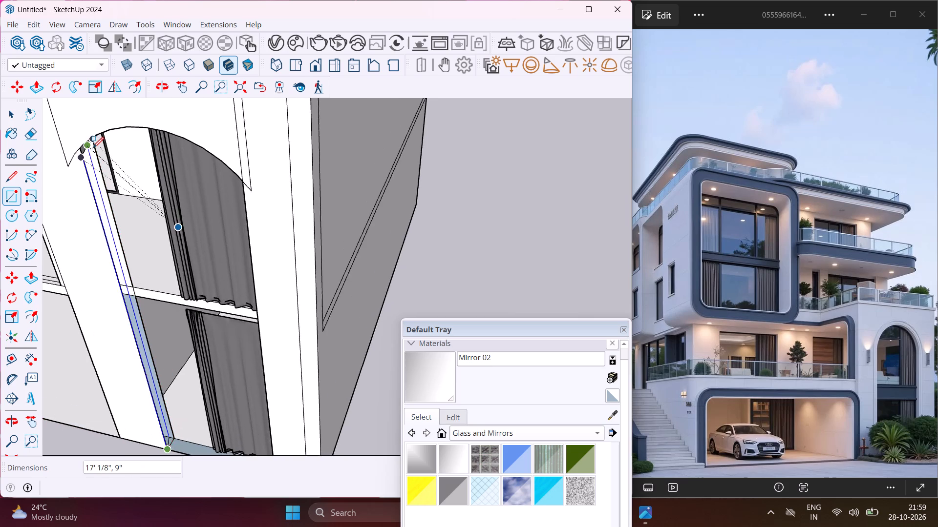
{"action": "scroll", "coordinate": [93, 148], "scroll_direction": "up", "scroll_amount": 5}
{"action": "left_click", "coordinate": [97, 151]}
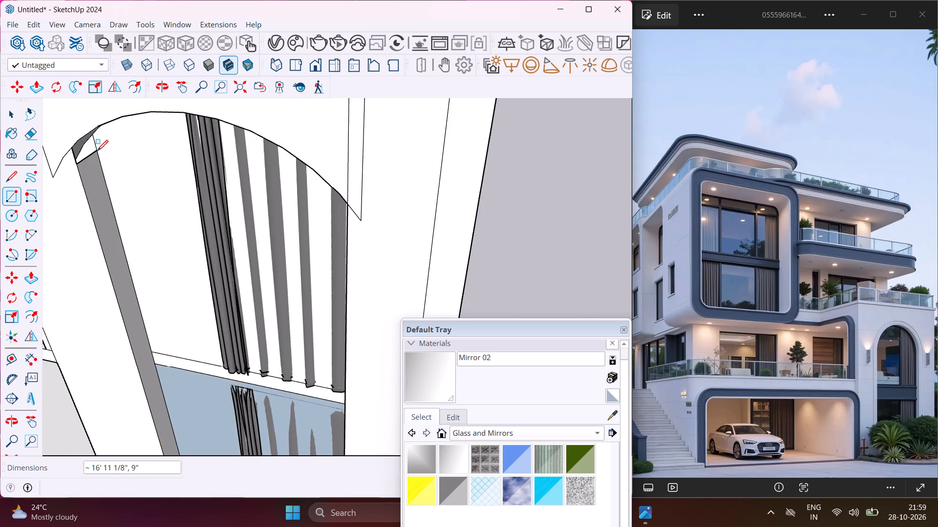
Delete the white face covering the upper part of the arched opening in front of the curtain.
{"action": "scroll", "coordinate": [99, 159], "scroll_direction": "down", "scroll_amount": 1}
{"action": "middle_click_drag", "start_coordinate": [99, 159], "coordinate": [236, 79]}
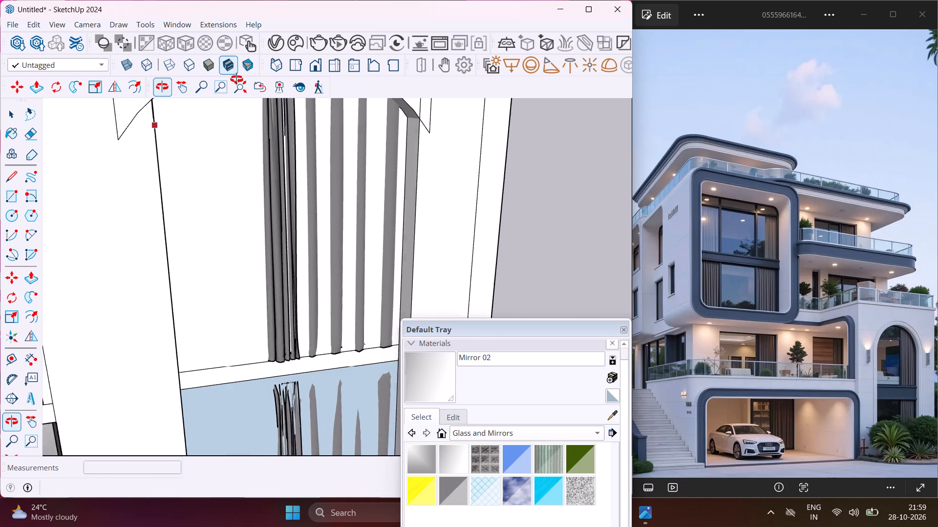
{"action": "middle_click_drag", "start_coordinate": [236, 79], "coordinate": [238, 79]}
{"action": "key", "text": "Escape"}
{"action": "key", "text": "space"}
{"action": "left_click", "coordinate": [232, 158]}
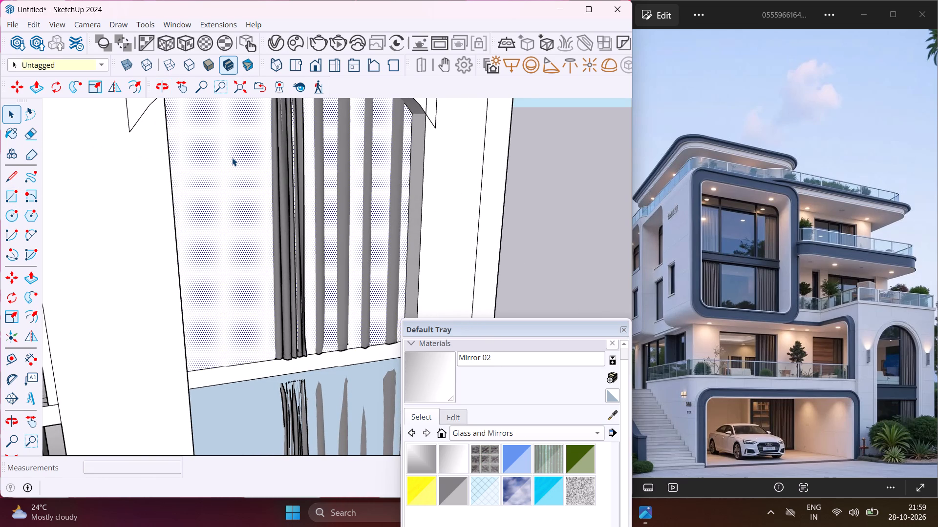
{"action": "key", "text": "Delete"}
Draw two 9" lines across the opening's inner side, just below the arch, to fill in the missing faces there.
{"action": "scroll", "coordinate": [228, 231], "scroll_direction": "down", "scroll_amount": 5}
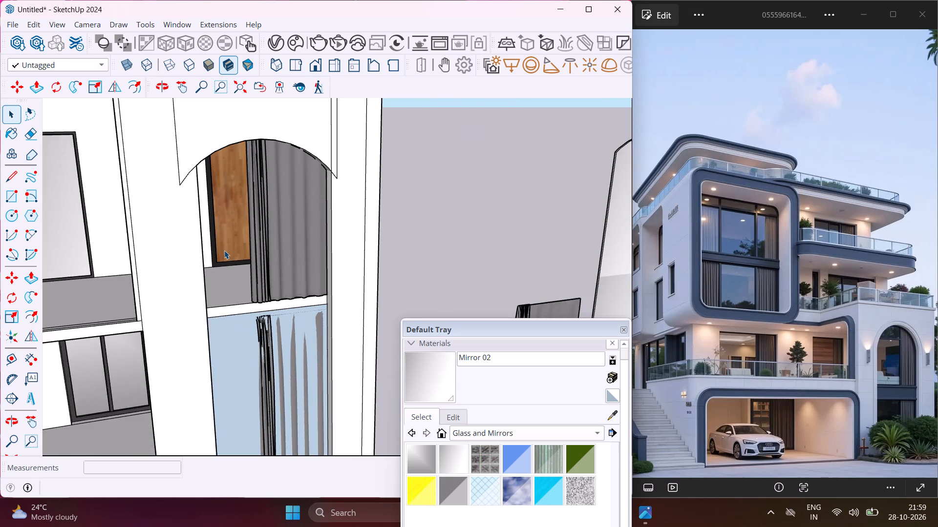
{"action": "scroll", "coordinate": [224, 250], "scroll_direction": "up", "scroll_amount": 1}
{"action": "middle_click_drag", "start_coordinate": [224, 250], "coordinate": [17, 306]}
{"action": "scroll", "coordinate": [113, 166], "scroll_direction": "up", "scroll_amount": 5}
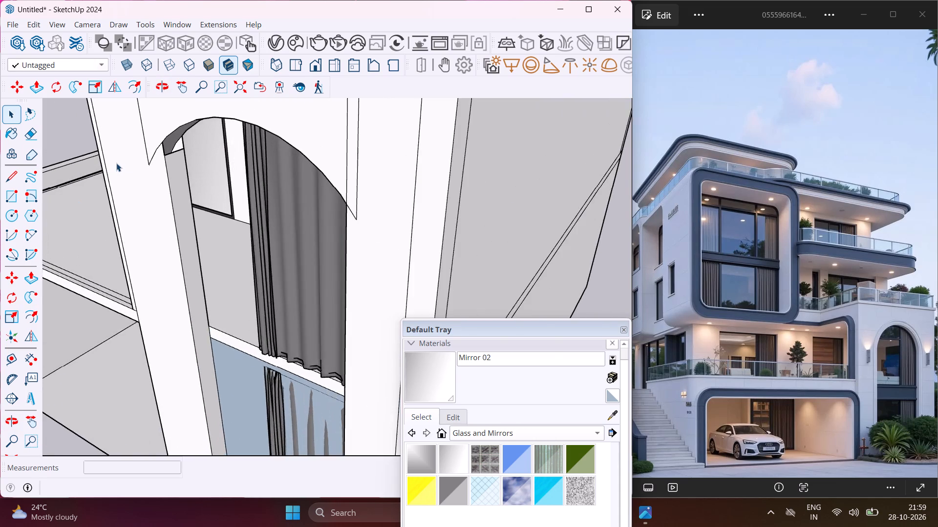
{"action": "scroll", "coordinate": [128, 158], "scroll_direction": "up", "scroll_amount": 5}
{"action": "middle_click_drag", "start_coordinate": [136, 158], "coordinate": [111, 145]}
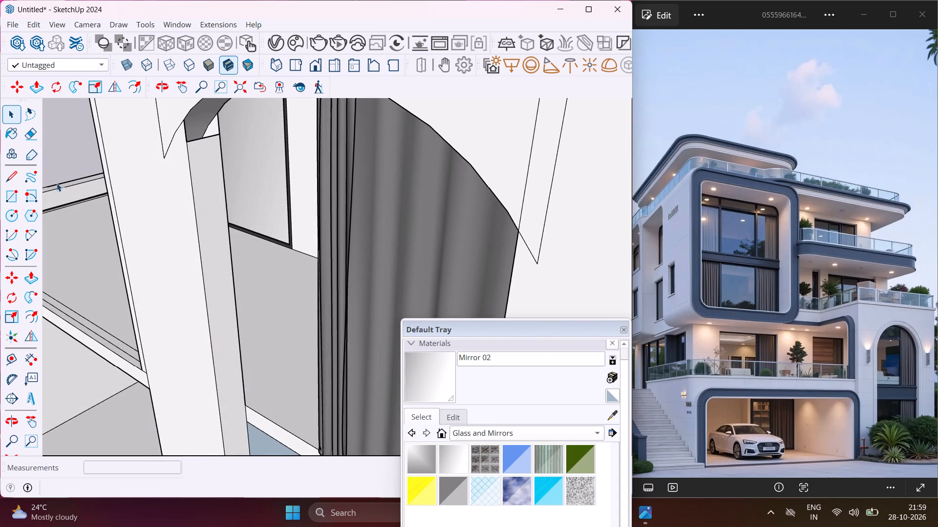
{"action": "left_click", "coordinate": [20, 174]}
{"action": "scroll", "coordinate": [195, 130], "scroll_direction": "up", "scroll_amount": 3}
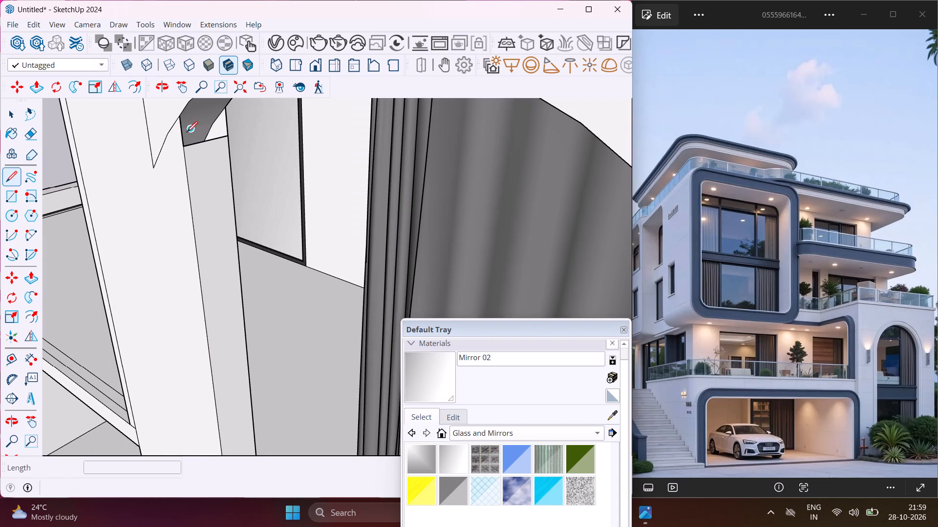
{"action": "left_click", "coordinate": [185, 135]}
{"action": "left_click", "coordinate": [224, 122]}
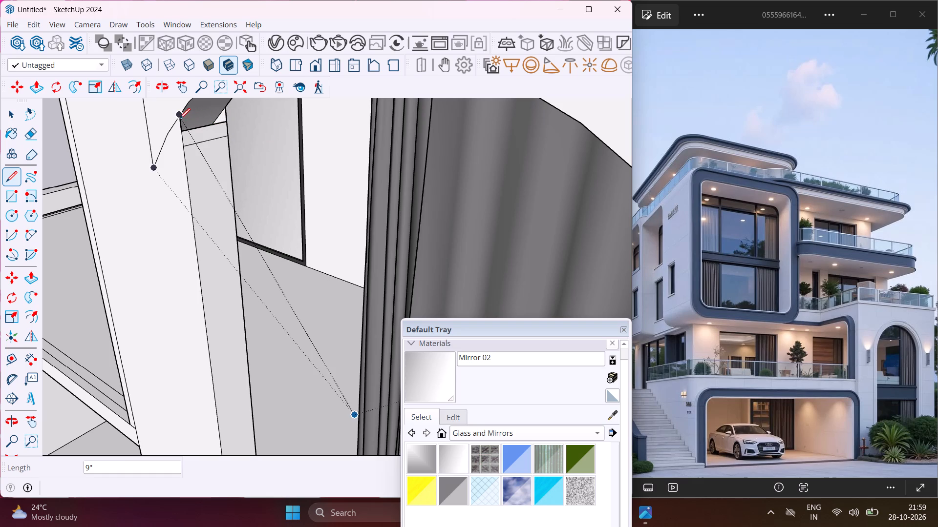
{"action": "left_click", "coordinate": [179, 119]}
{"action": "left_click", "coordinate": [221, 109]}
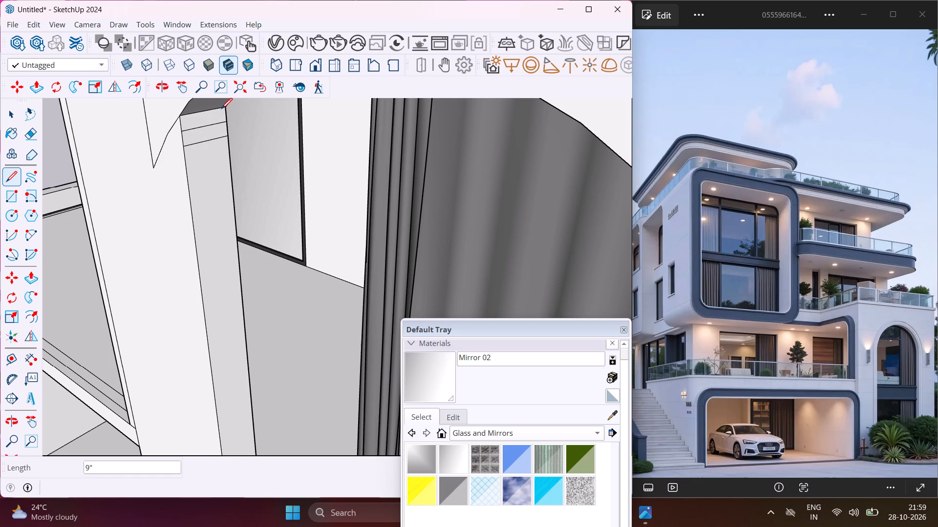
{"action": "key", "text": "Escape"}
{"action": "key", "text": "space"}
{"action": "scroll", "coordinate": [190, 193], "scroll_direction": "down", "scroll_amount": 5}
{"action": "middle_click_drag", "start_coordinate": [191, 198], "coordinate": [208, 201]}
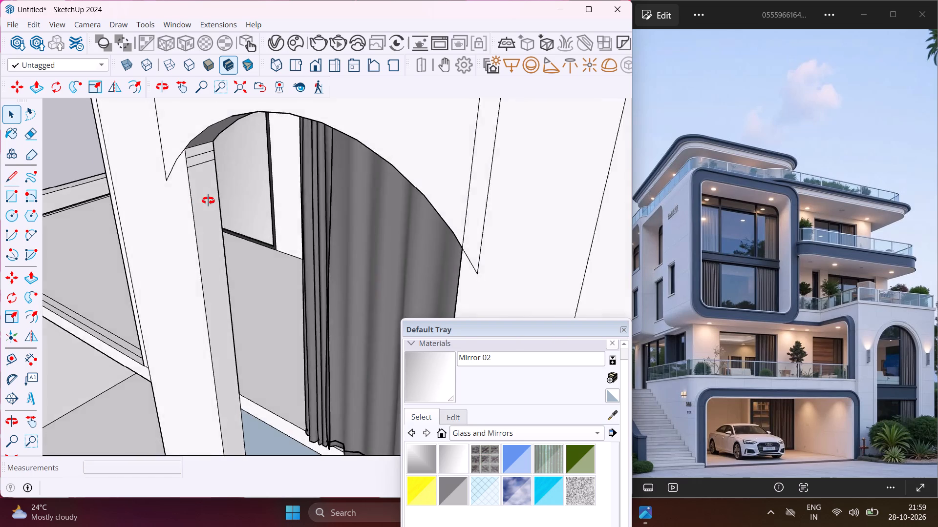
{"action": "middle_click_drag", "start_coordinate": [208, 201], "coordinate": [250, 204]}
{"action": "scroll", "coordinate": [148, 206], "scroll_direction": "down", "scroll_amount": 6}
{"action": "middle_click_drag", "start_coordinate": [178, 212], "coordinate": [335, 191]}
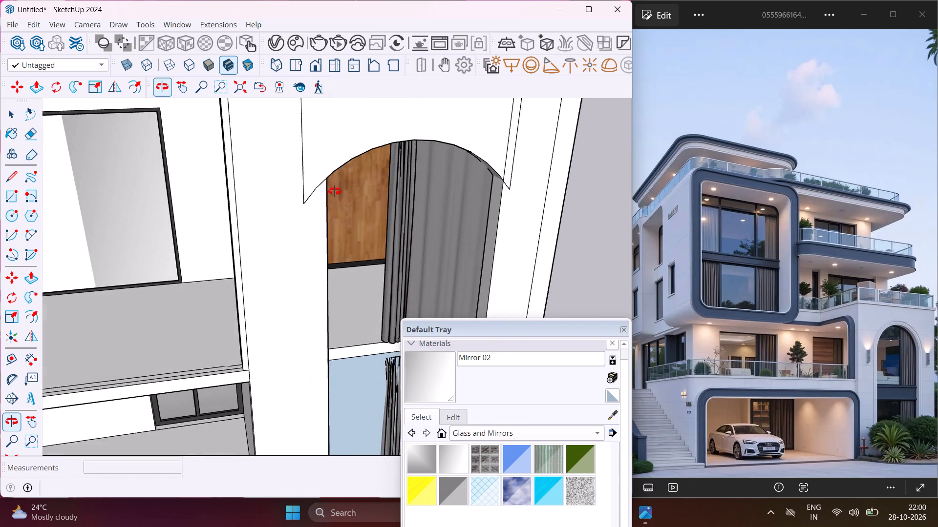
Move the mirrored arched panel about 22' 11" into the arched opening, with its lower outer corner at the midpoint of the opening's depth.
{"action": "middle_click_drag", "start_coordinate": [335, 191], "coordinate": [335, 190]}
{"action": "scroll", "coordinate": [200, 187], "scroll_direction": "down", "scroll_amount": 9}
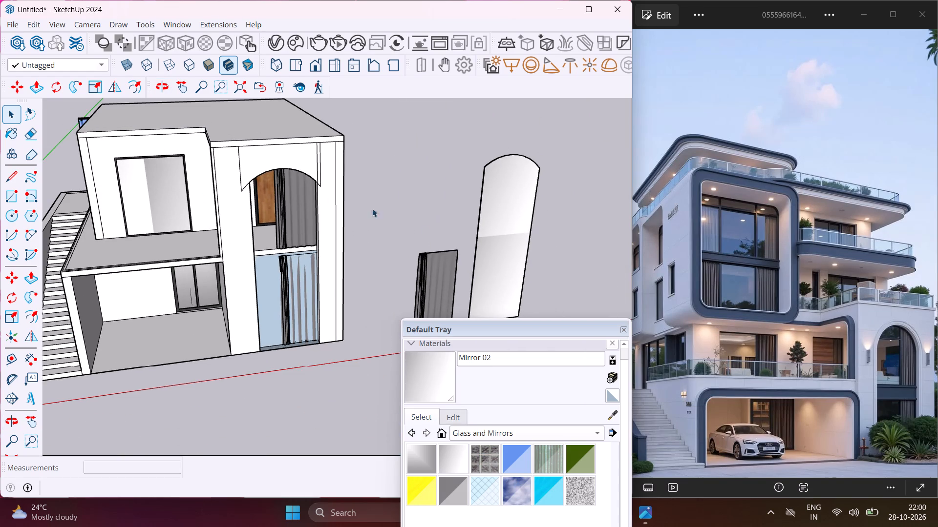
{"action": "scroll", "coordinate": [513, 260], "scroll_direction": "down", "scroll_amount": 1}
{"action": "middle_click_drag", "start_coordinate": [513, 260], "coordinate": [490, 223]}
{"action": "scroll", "coordinate": [454, 213], "scroll_direction": "down", "scroll_amount": 5}
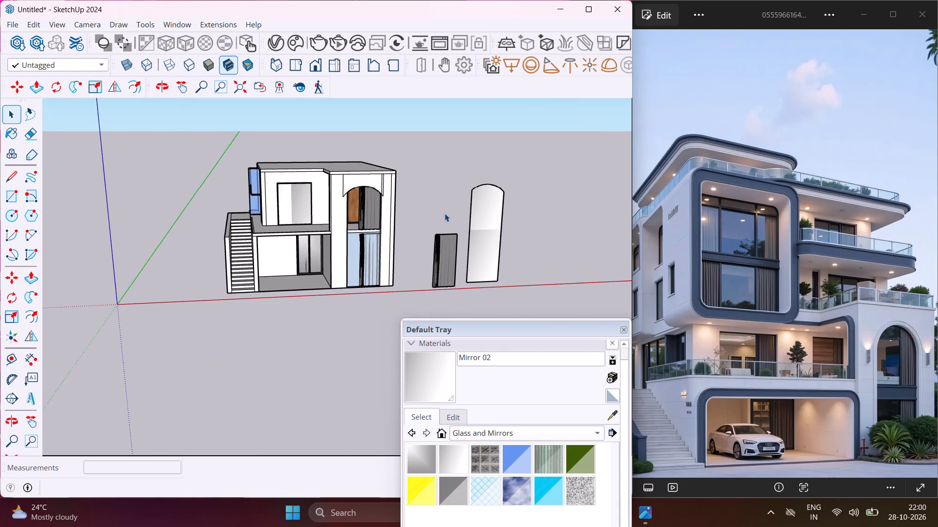
{"action": "scroll", "coordinate": [498, 279], "scroll_direction": "up", "scroll_amount": 7}
{"action": "scroll", "coordinate": [499, 261], "scroll_direction": "down", "scroll_amount": 4}
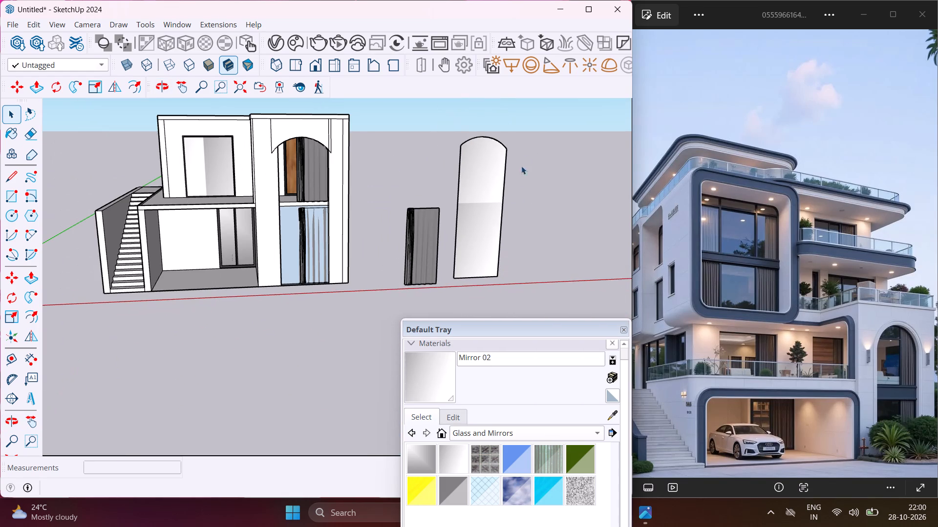
{"action": "left_click_drag", "start_coordinate": [535, 111], "coordinate": [450, 286]}
{"action": "key", "text": "m"}
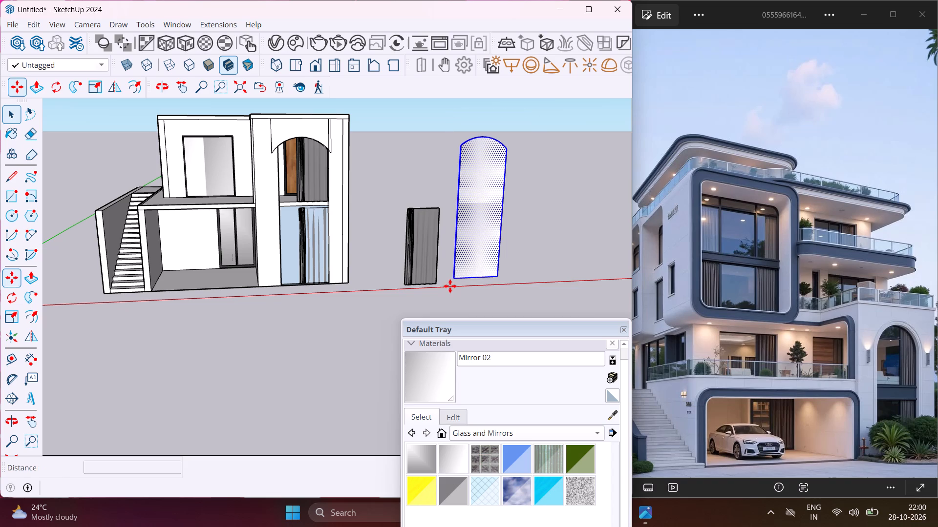
{"action": "scroll", "coordinate": [499, 282], "scroll_direction": "up", "scroll_amount": 3}
{"action": "left_click", "coordinate": [496, 275]}
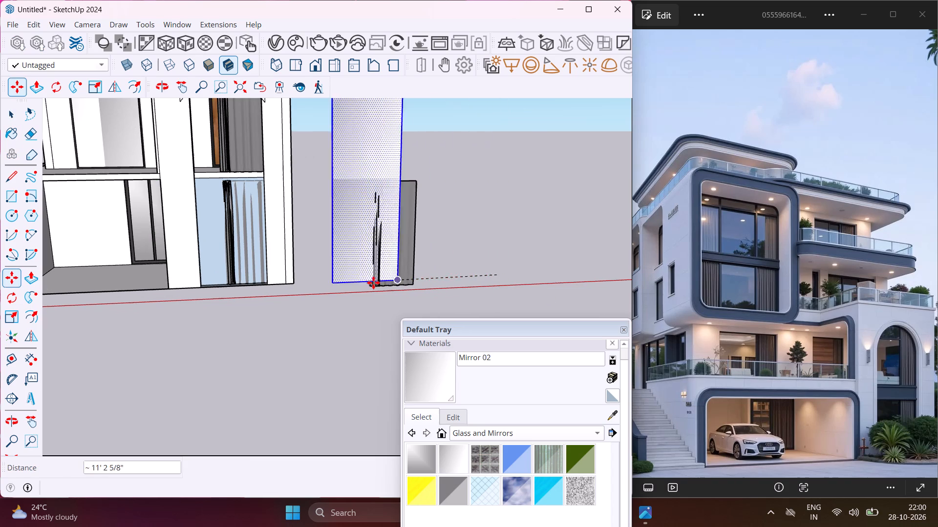
{"action": "scroll", "coordinate": [263, 284], "scroll_direction": "up", "scroll_amount": 7}
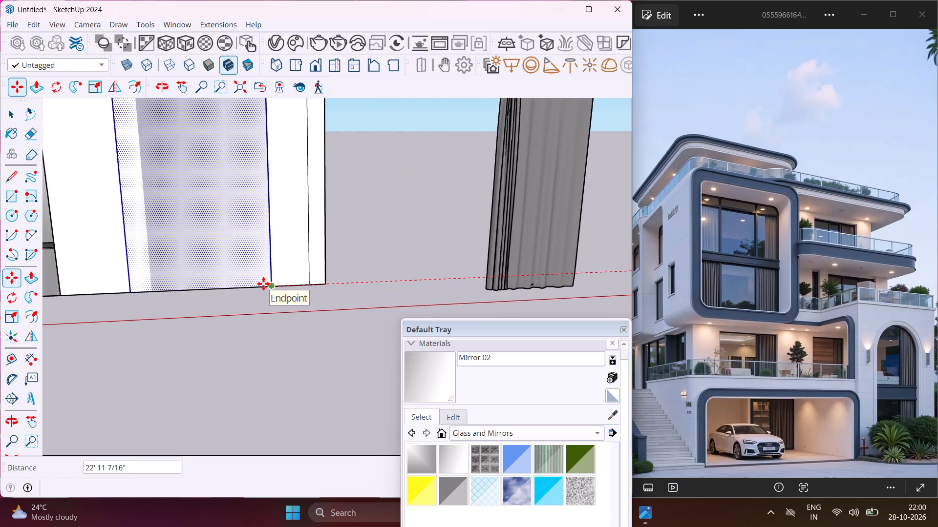
{"action": "middle_click_drag", "start_coordinate": [263, 284], "coordinate": [410, 328]}
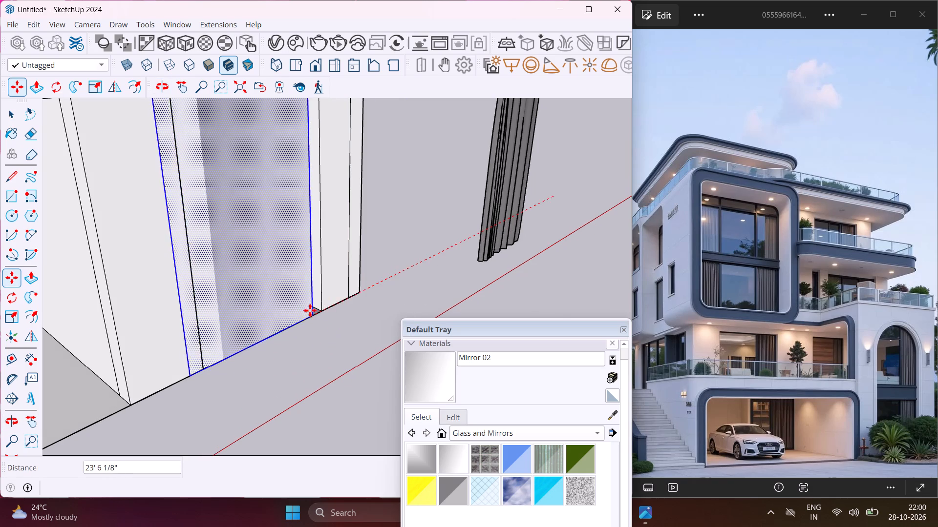
{"action": "scroll", "coordinate": [310, 307], "scroll_direction": "up", "scroll_amount": 5}
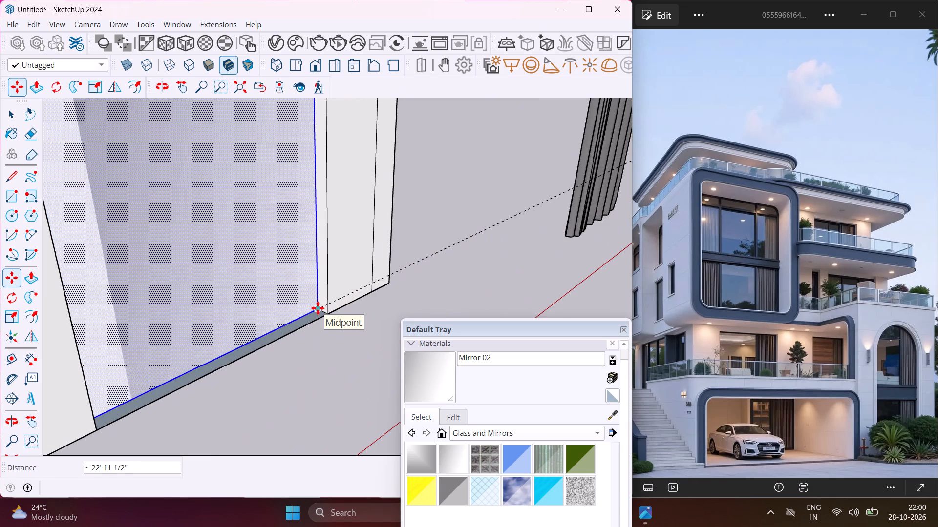
{"action": "left_click", "coordinate": [318, 308]}
{"action": "scroll", "coordinate": [305, 343], "scroll_direction": "down", "scroll_amount": 11}
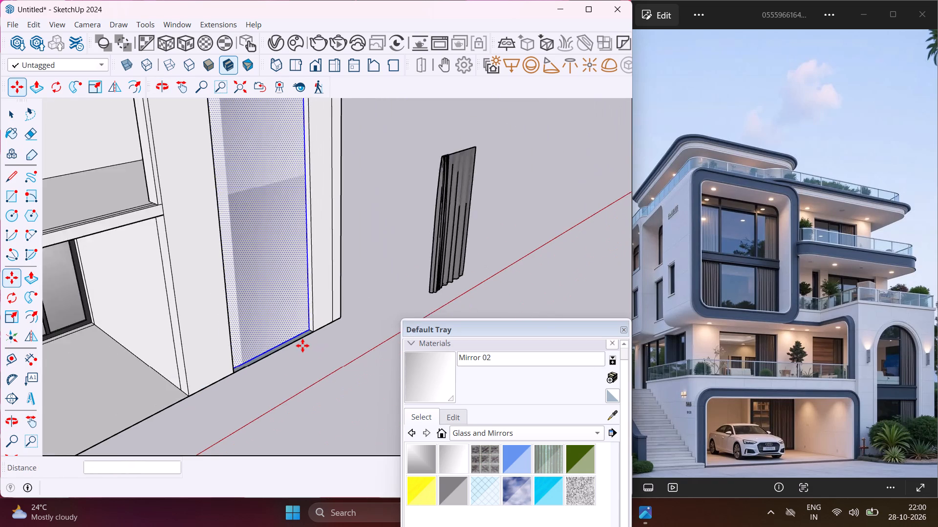
{"action": "scroll", "coordinate": [302, 345], "scroll_direction": "down", "scroll_amount": 5}
{"action": "key", "text": "Escape"}
{"action": "key", "text": "space"}
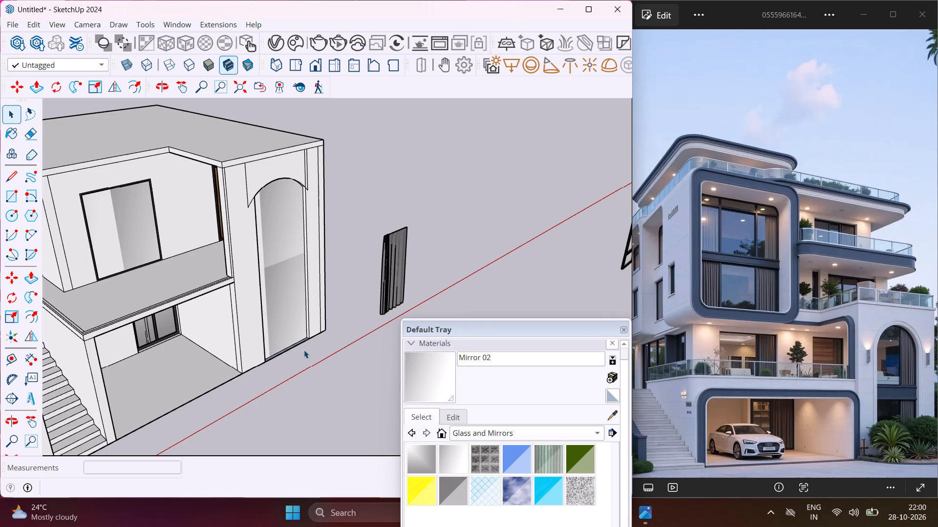
Push/Pull the roof slab's edge face above the mirrored balcony window outward by just over 1' 3".
{"action": "scroll", "coordinate": [304, 350], "scroll_direction": "down", "scroll_amount": 2}
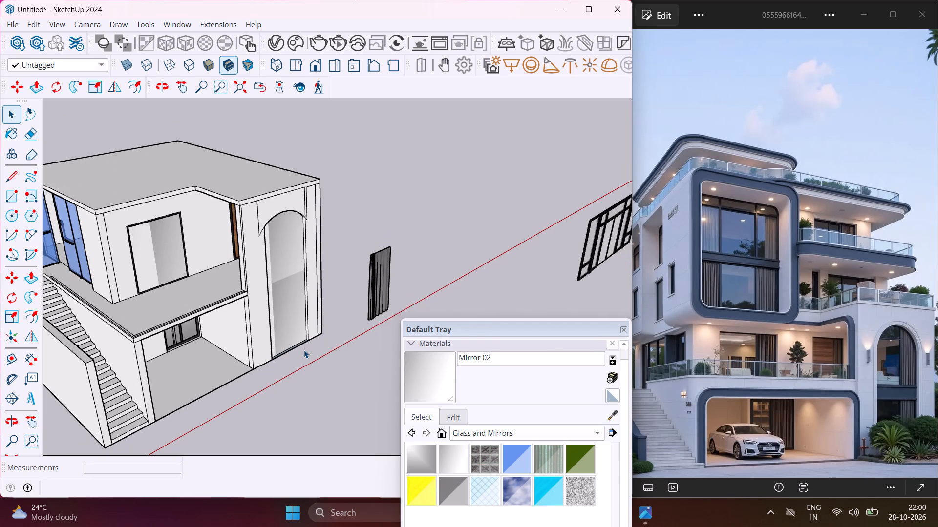
{"action": "scroll", "coordinate": [304, 350], "scroll_direction": "down", "scroll_amount": 1}
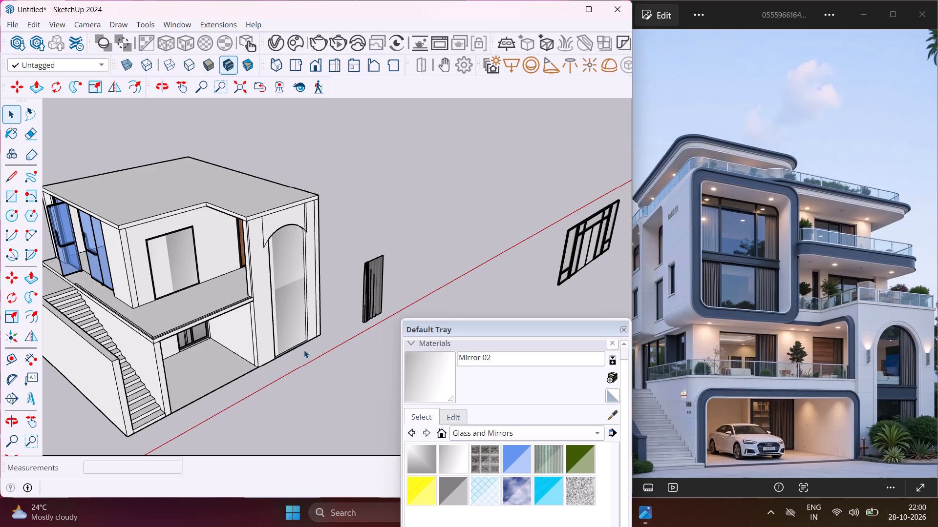
{"action": "middle_click_drag", "start_coordinate": [304, 350], "coordinate": [291, 363]}
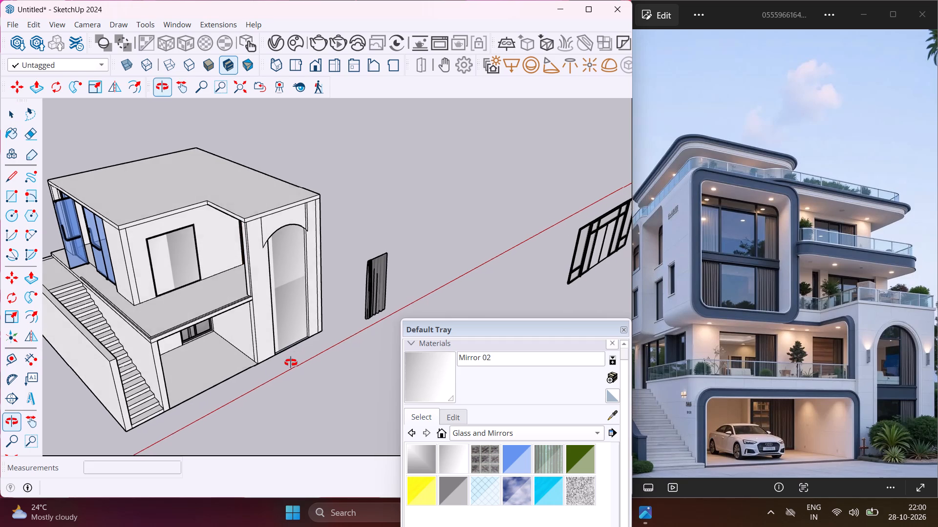
{"action": "middle_click_drag", "start_coordinate": [291, 363], "coordinate": [361, 346]}
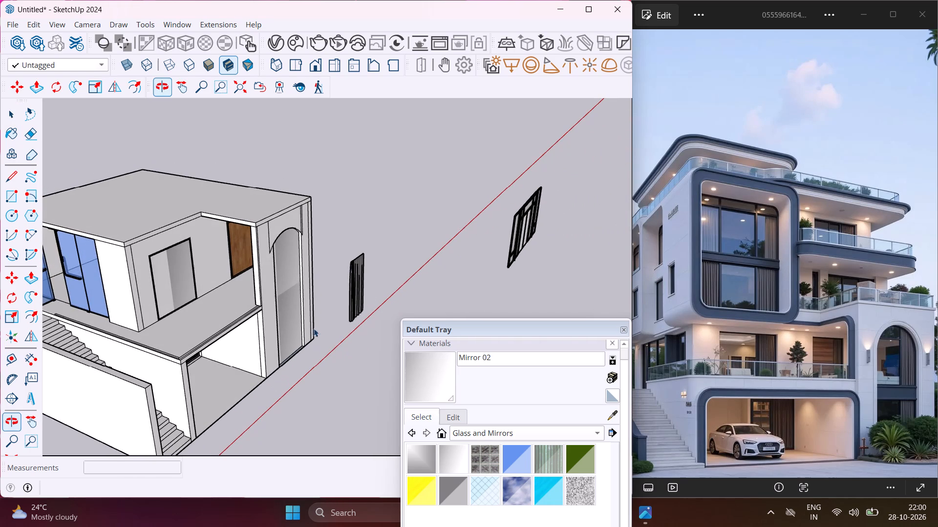
{"action": "scroll", "coordinate": [140, 223], "scroll_direction": "up", "scroll_amount": 3}
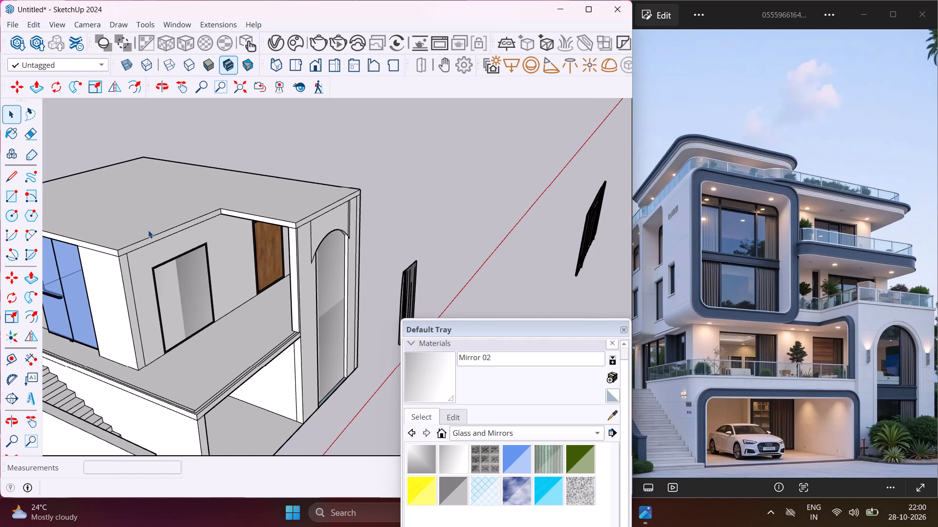
{"action": "scroll", "coordinate": [134, 243], "scroll_direction": "up", "scroll_amount": 4}
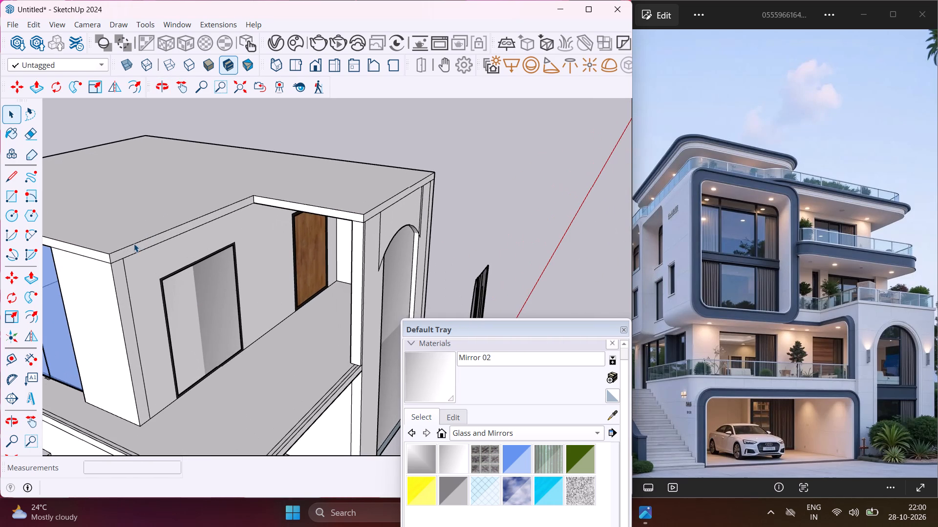
{"action": "scroll", "coordinate": [132, 245], "scroll_direction": "up", "scroll_amount": 3}
{"action": "left_click", "coordinate": [129, 249]}
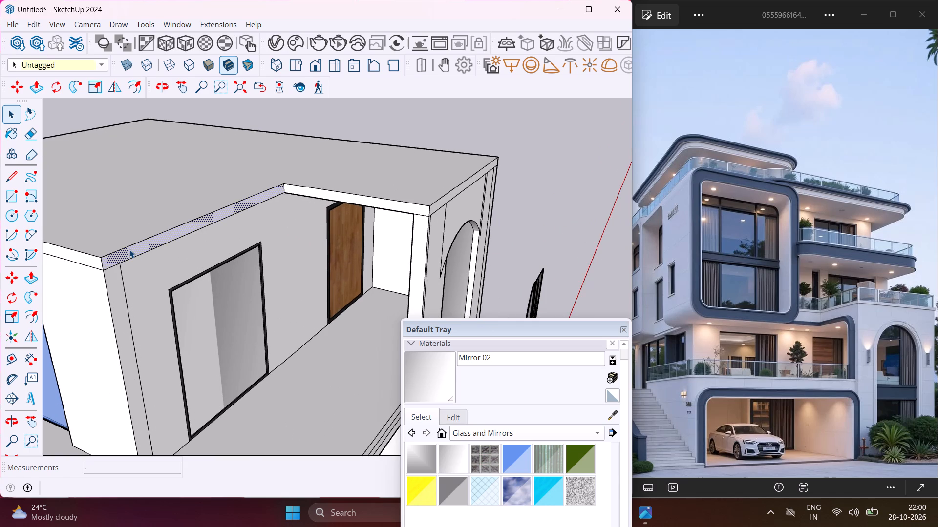
{"action": "key", "text": "p"}
{"action": "left_click", "coordinate": [129, 249]}
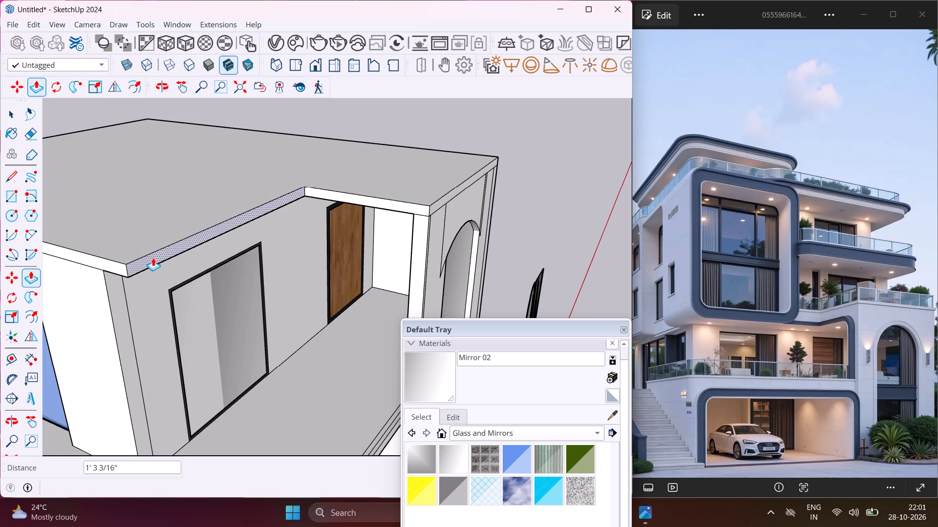
{"action": "left_click", "coordinate": [155, 258]}
{"action": "key", "text": "Escape"}
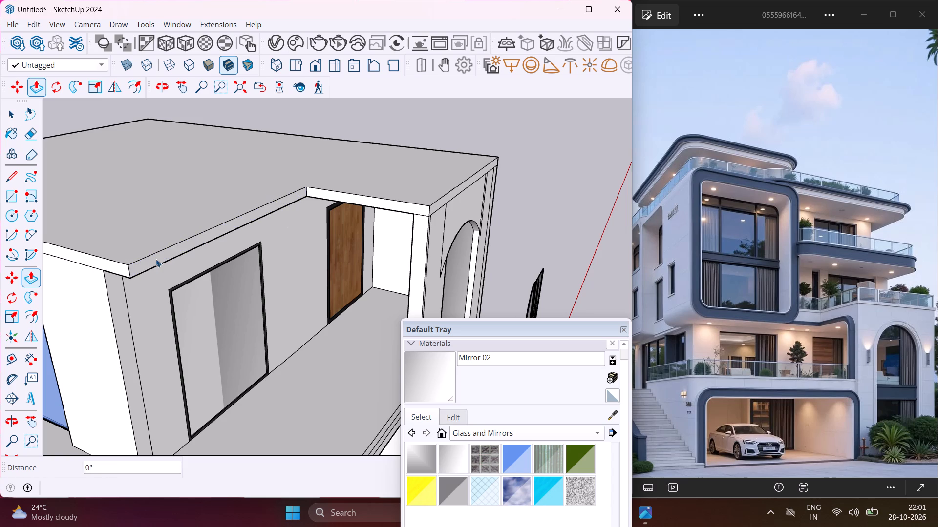
{"action": "key", "text": "space"}
Draw two 6" vertical lines across the roof slab's edge above the blue glass doors on the staircase side.
{"action": "middle_click_drag", "start_coordinate": [159, 262], "coordinate": [202, 258]}
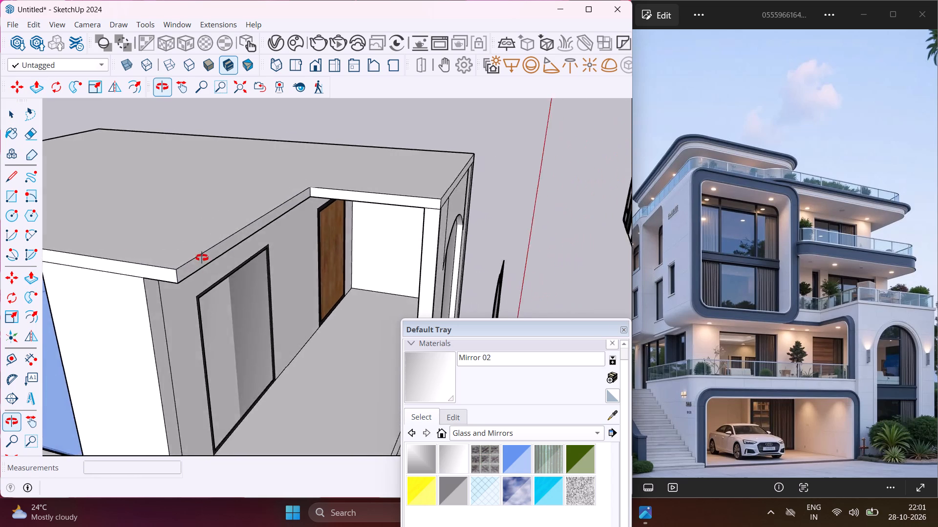
{"action": "middle_click_drag", "start_coordinate": [202, 258], "coordinate": [225, 255]}
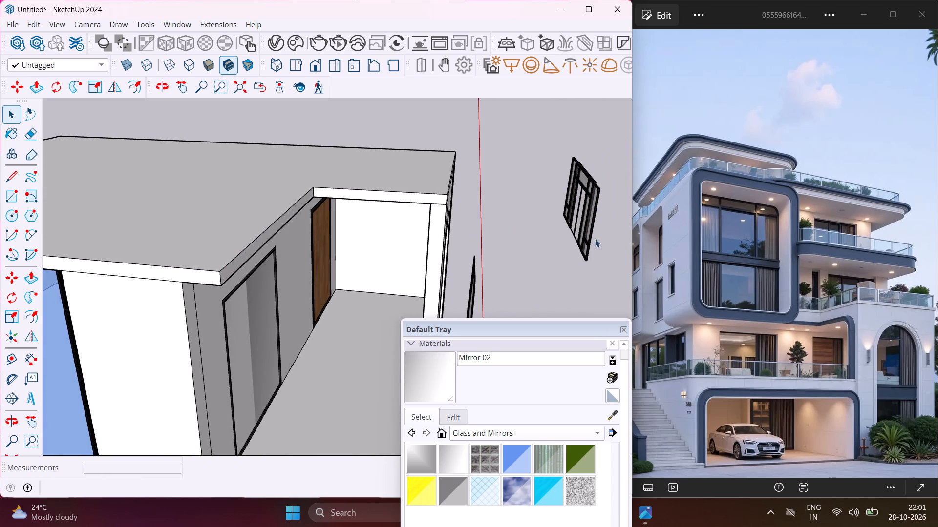
{"action": "left_click_drag", "start_coordinate": [634, 249], "coordinate": [621, 249]}
{"action": "left_click_drag", "start_coordinate": [621, 249], "coordinate": [634, 246]}
{"action": "scroll", "coordinate": [396, 242], "scroll_direction": "down", "scroll_amount": 6}
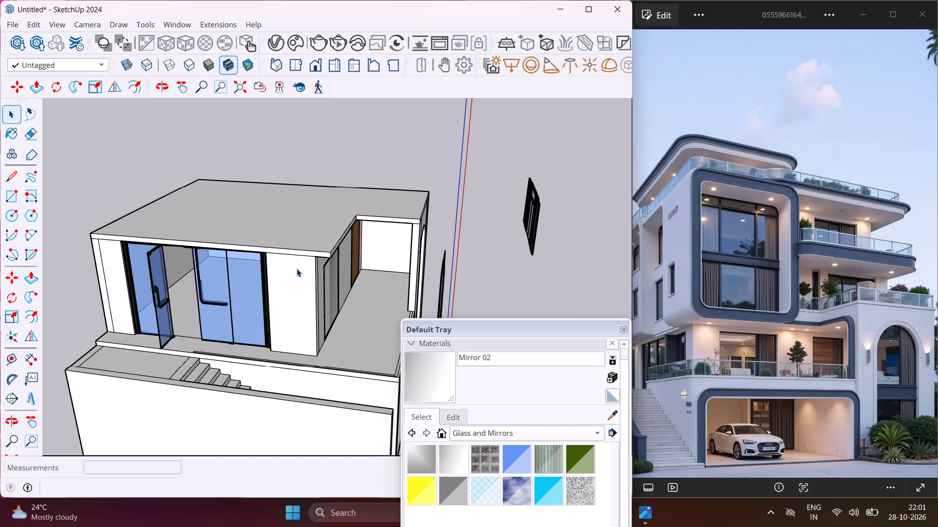
{"action": "middle_click_drag", "start_coordinate": [281, 266], "coordinate": [306, 265]}
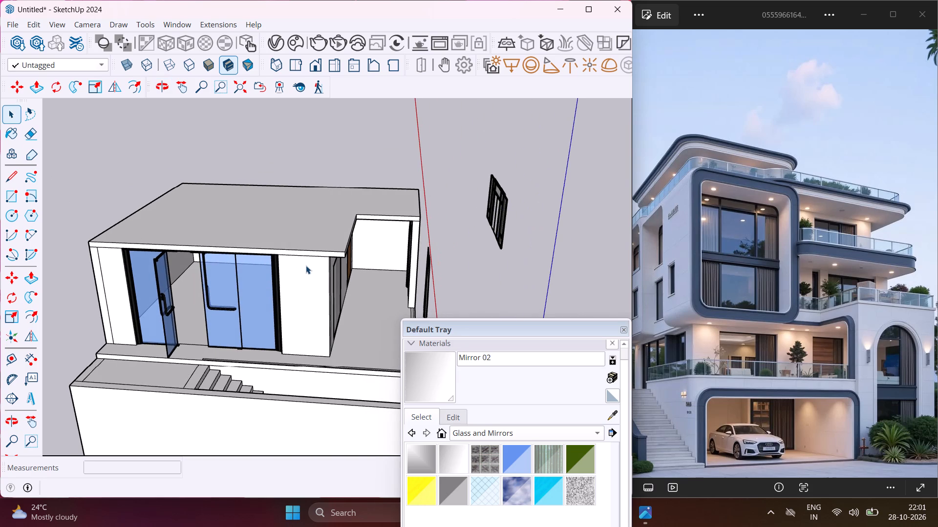
{"action": "left_click", "coordinate": [4, 179]}
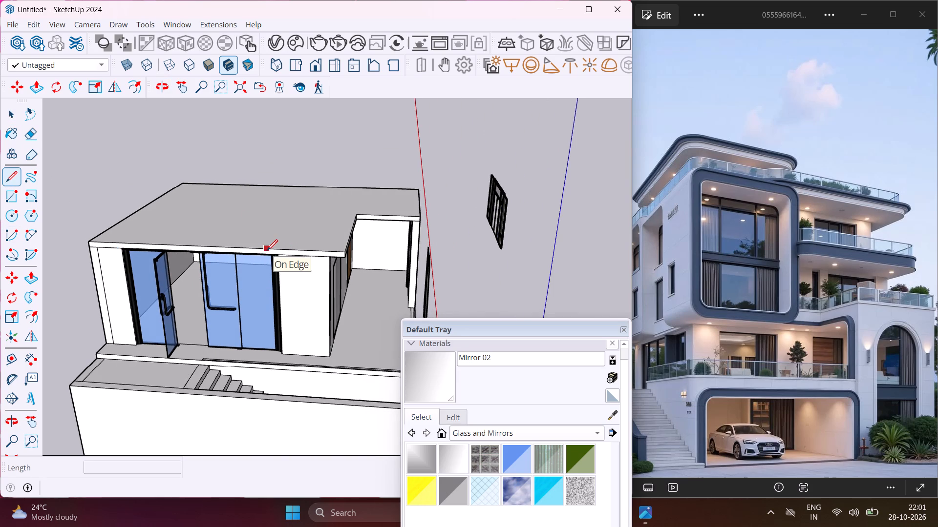
{"action": "scroll", "coordinate": [267, 250], "scroll_direction": "up", "scroll_amount": 4}
{"action": "middle_click_drag", "start_coordinate": [267, 250], "coordinate": [317, 223]}
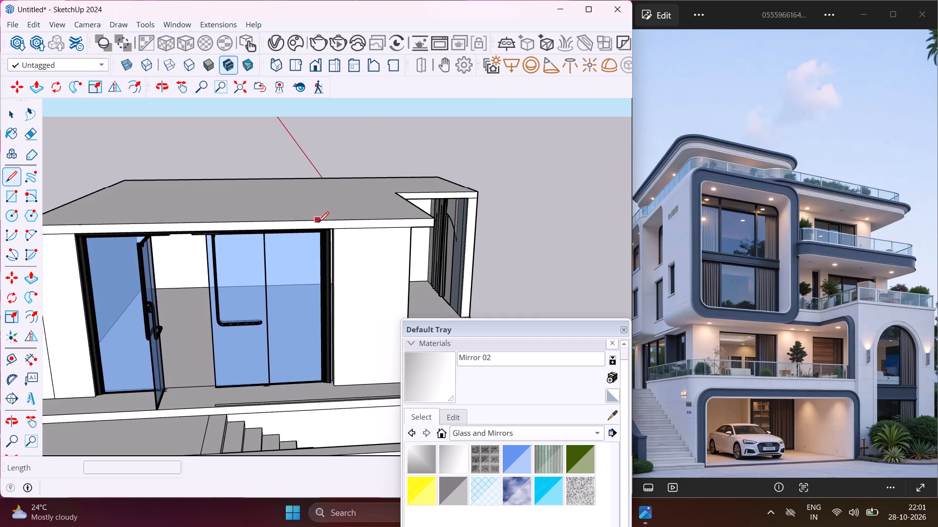
{"action": "scroll", "coordinate": [318, 223], "scroll_direction": "up", "scroll_amount": 2}
{"action": "left_click", "coordinate": [321, 232]}
{"action": "left_click", "coordinate": [320, 220]}
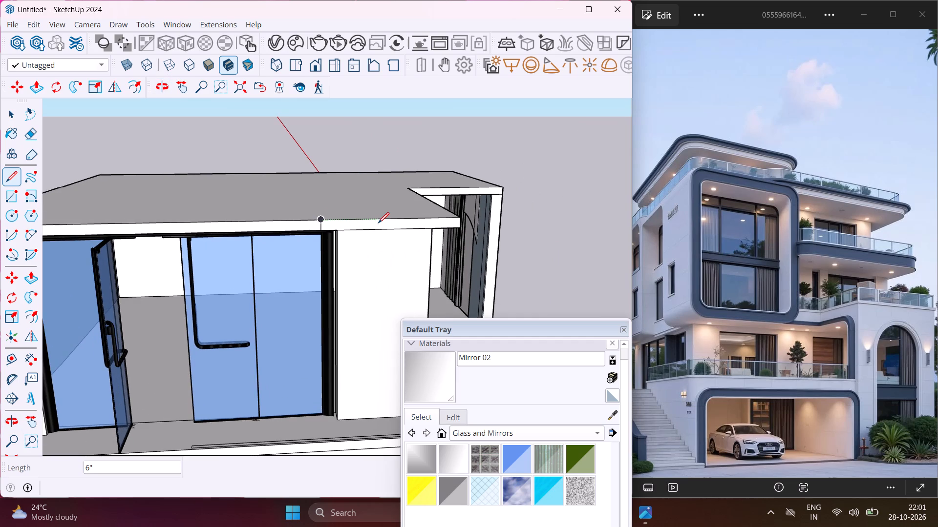
{"action": "scroll", "coordinate": [378, 223], "scroll_direction": "down", "scroll_amount": 3}
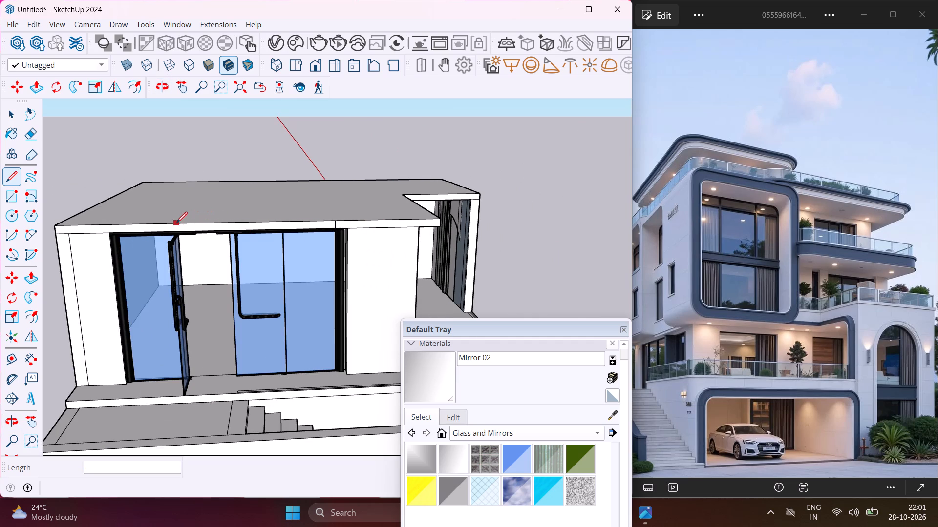
{"action": "scroll", "coordinate": [194, 224], "scroll_direction": "up", "scroll_amount": 3}
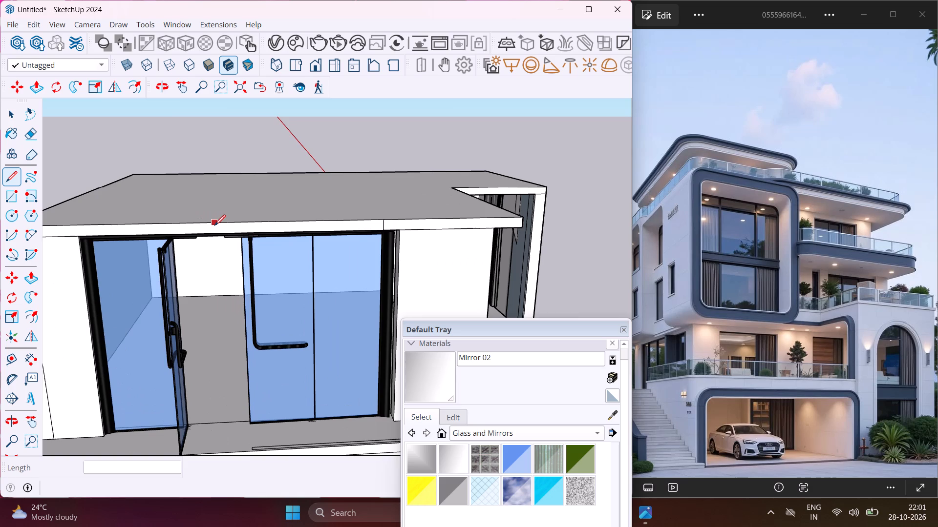
{"action": "left_click", "coordinate": [221, 222]}
{"action": "left_click", "coordinate": [222, 237]}
{"action": "key", "text": "Escape"}
{"action": "key", "text": "space"}
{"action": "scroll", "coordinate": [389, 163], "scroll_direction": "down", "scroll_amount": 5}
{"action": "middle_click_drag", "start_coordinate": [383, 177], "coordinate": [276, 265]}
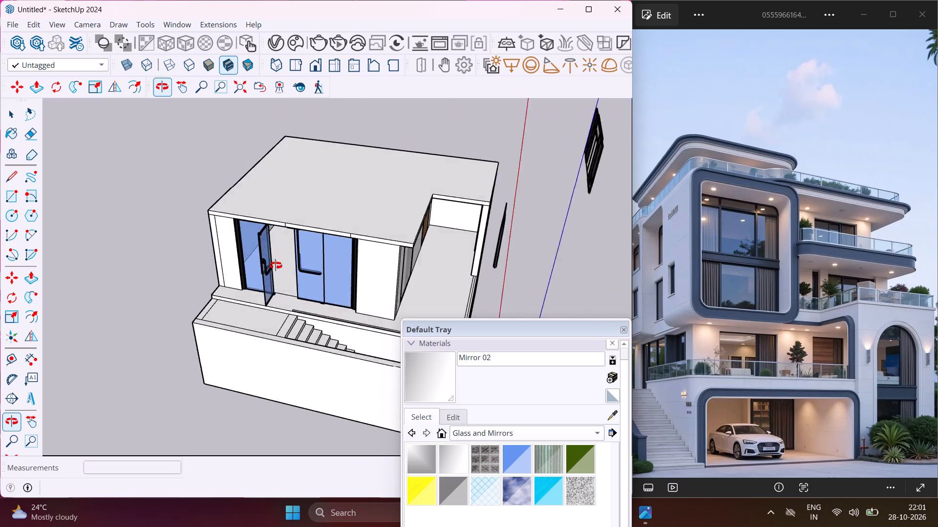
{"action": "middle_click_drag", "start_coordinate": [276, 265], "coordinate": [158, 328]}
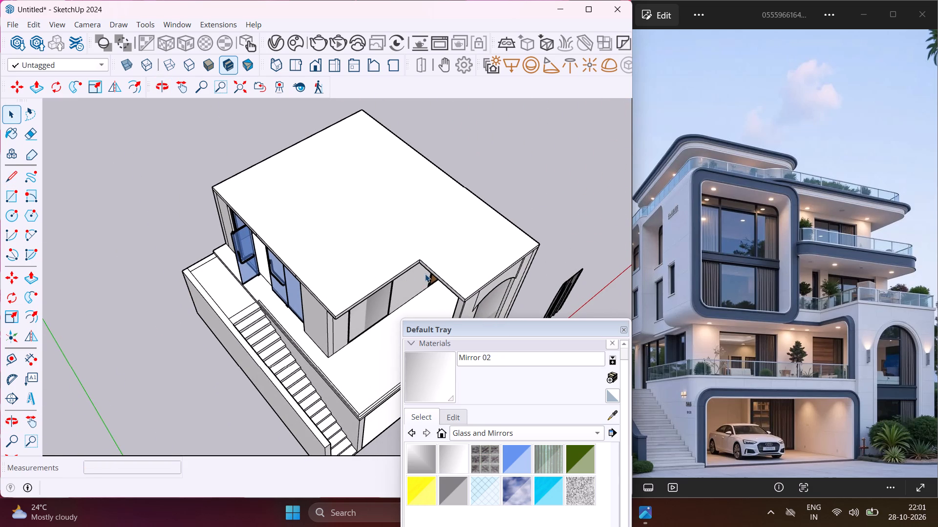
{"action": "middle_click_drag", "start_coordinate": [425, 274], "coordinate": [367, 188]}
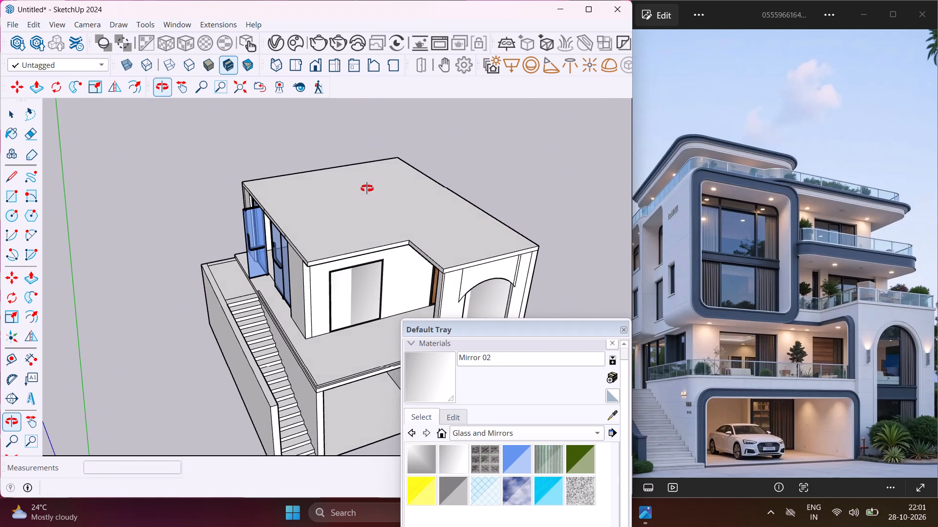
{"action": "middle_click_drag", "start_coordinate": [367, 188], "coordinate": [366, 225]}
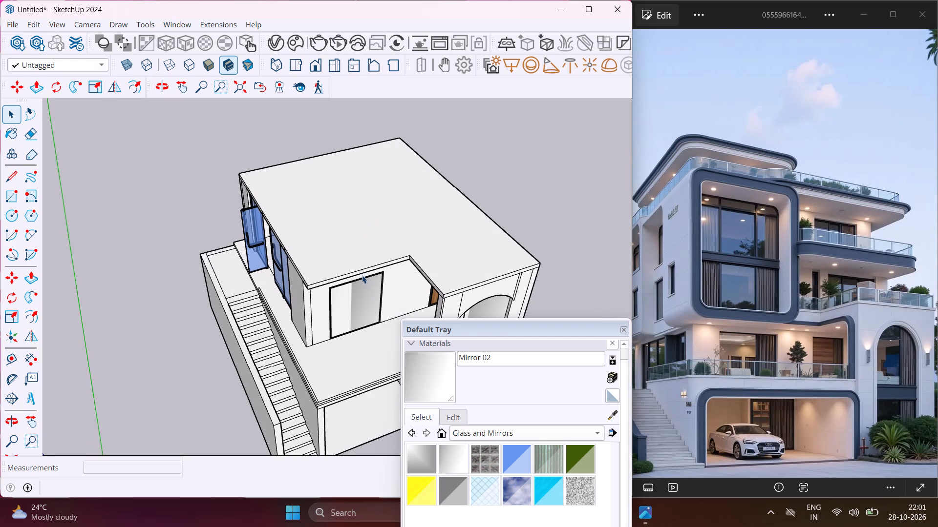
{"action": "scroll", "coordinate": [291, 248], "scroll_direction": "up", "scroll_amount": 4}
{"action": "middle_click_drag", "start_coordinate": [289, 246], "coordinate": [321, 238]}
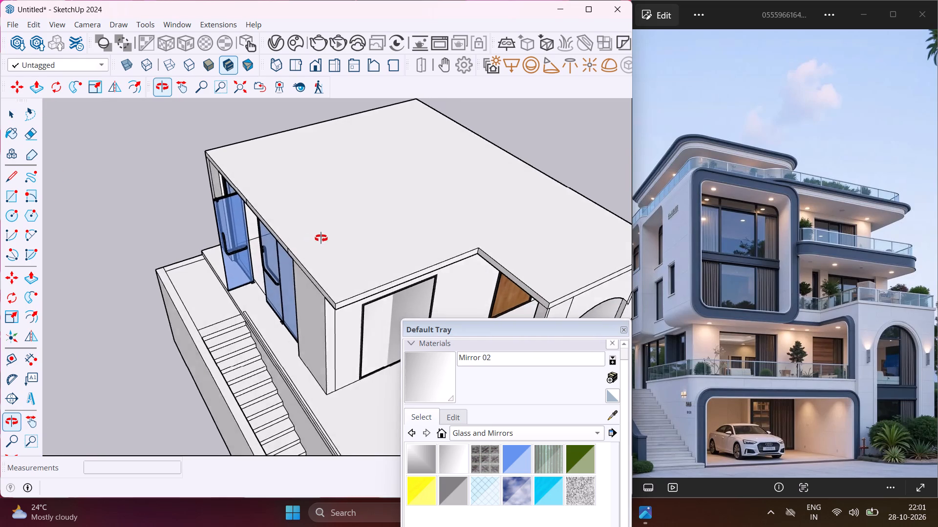
Draw a rectangle about 9' 7 9/16" by 6' 8 1/4" on the roof slab's corner, starting at the edge division above the blue glass doors.
{"action": "middle_click_drag", "start_coordinate": [321, 238], "coordinate": [437, 229]}
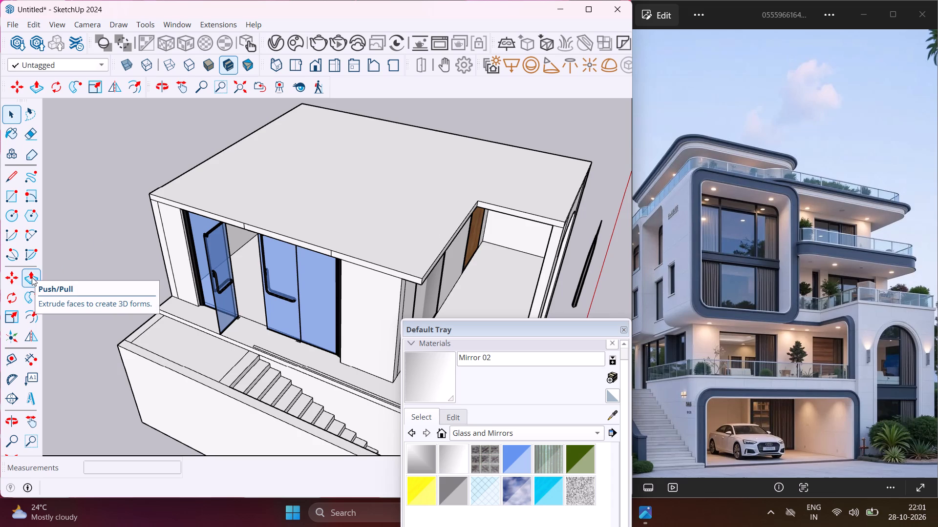
{"action": "left_click", "coordinate": [11, 204]}
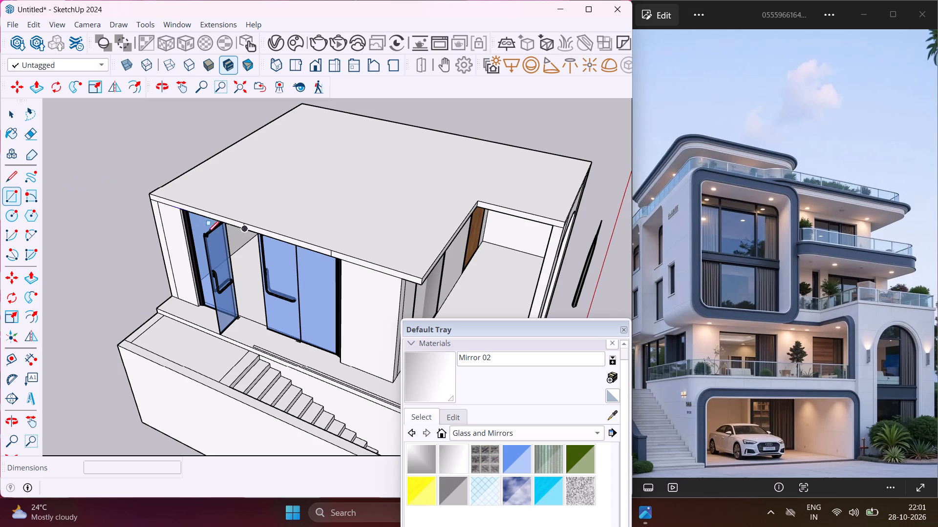
{"action": "left_click", "coordinate": [332, 250]}
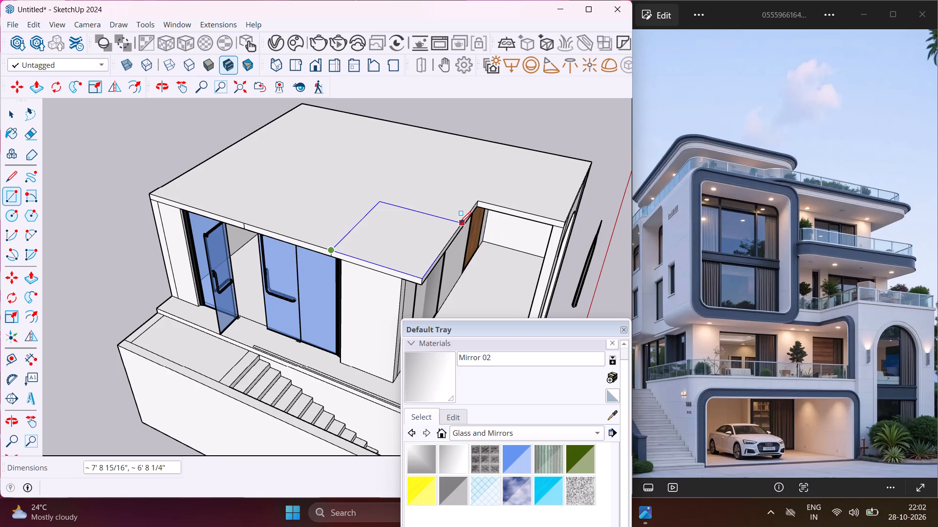
{"action": "middle_click_drag", "start_coordinate": [460, 223], "coordinate": [194, 255]}
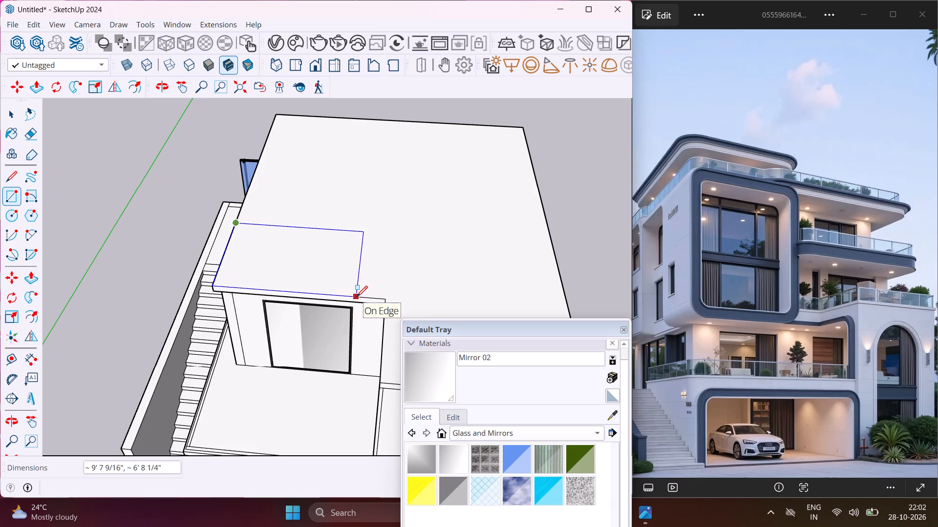
{"action": "left_click", "coordinate": [357, 297]}
{"action": "key", "text": "Escape"}
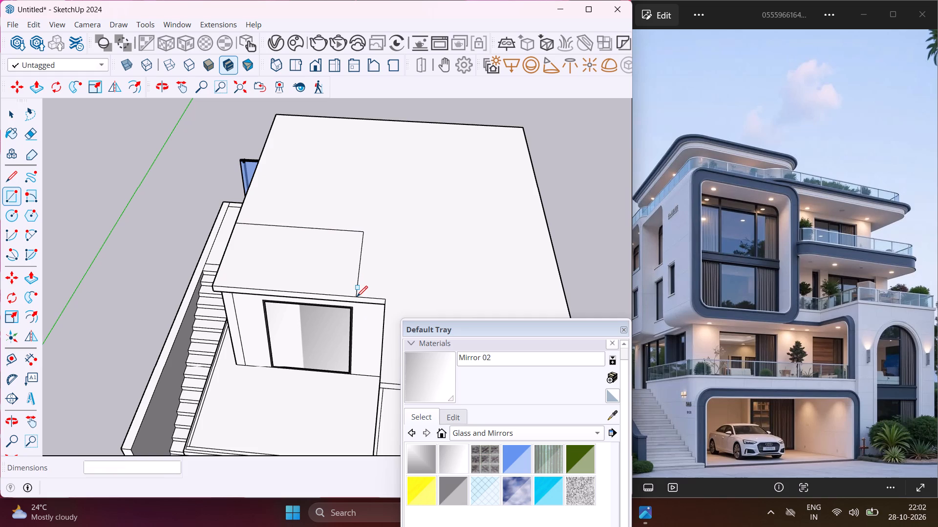
Push/Pull the corner rectangle on the roof slab upward by 20'.
{"action": "key", "text": "space"}
{"action": "scroll", "coordinate": [342, 284], "scroll_direction": "up", "scroll_amount": 3}
{"action": "left_click", "coordinate": [342, 284]}
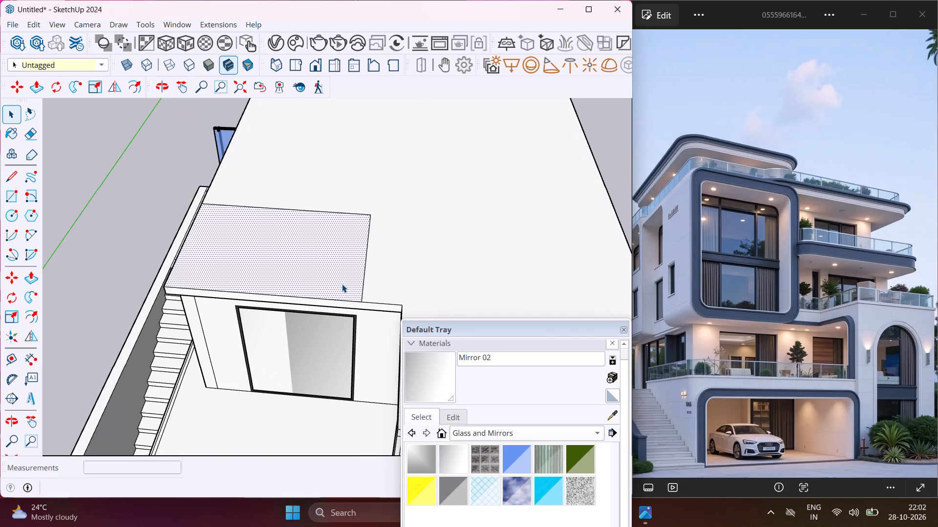
{"action": "key", "text": "p"}
{"action": "left_click", "coordinate": [342, 284]}
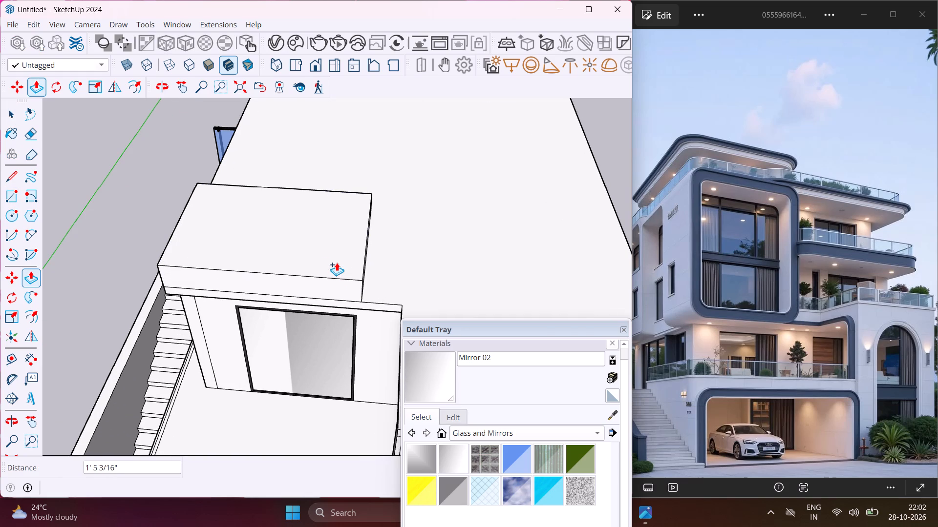
{"action": "scroll", "coordinate": [363, 265], "scroll_direction": "down", "scroll_amount": 3}
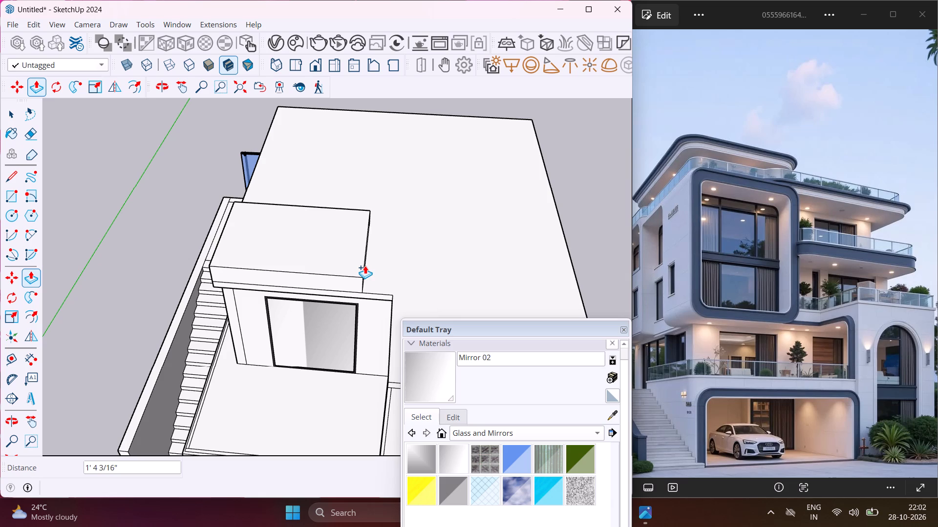
{"action": "type", "text": "20"}
{"action": "key", "text": "apostrophe"}
{"action": "key", "text": "Return"}
{"action": "scroll", "coordinate": [365, 265], "scroll_direction": "down", "scroll_amount": 5}
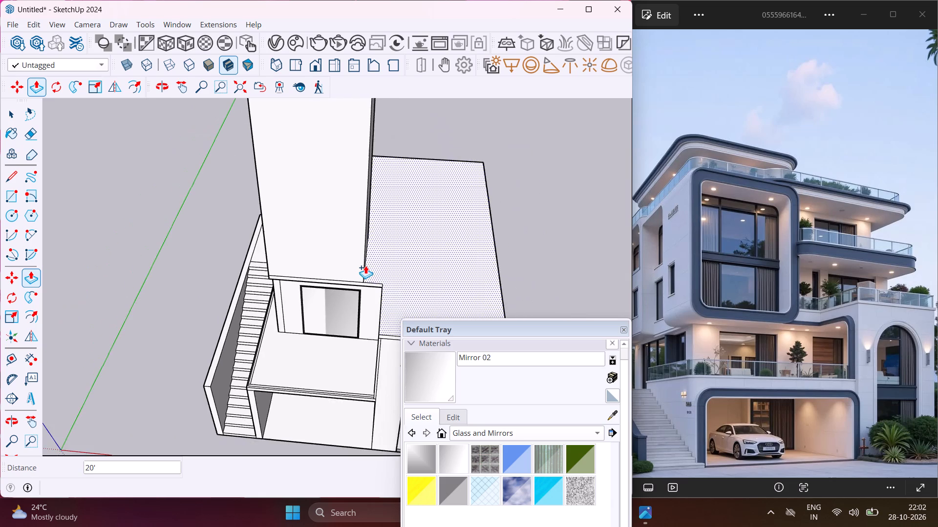
{"action": "scroll", "coordinate": [365, 265], "scroll_direction": "down", "scroll_amount": 4}
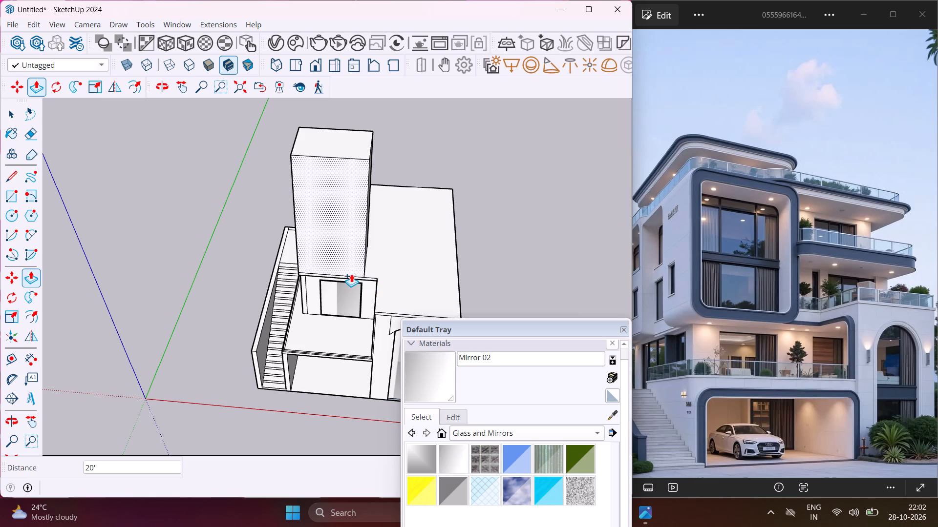
{"action": "scroll", "coordinate": [351, 274], "scroll_direction": "up", "scroll_amount": 3}
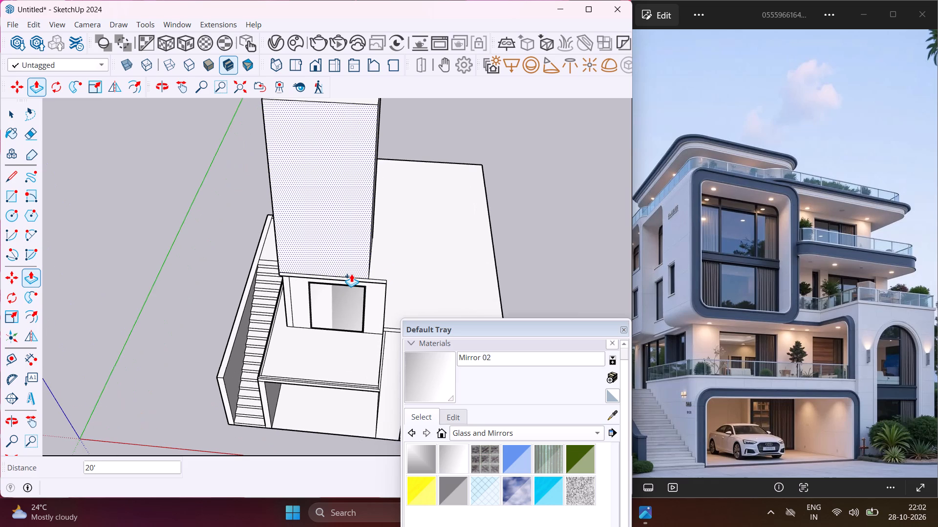
{"action": "scroll", "coordinate": [351, 273], "scroll_direction": "up", "scroll_amount": 3}
{"action": "middle_click_drag", "start_coordinate": [351, 273], "coordinate": [367, 175]}
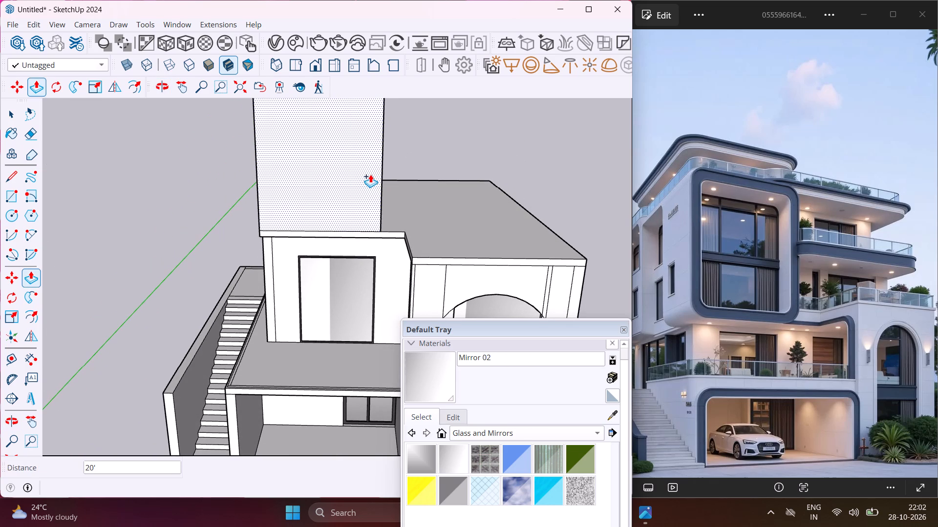
{"action": "key", "text": "Escape"}
{"action": "key", "text": "space"}
Push/Pull the tower's staircase-side face outward by about 4 3/16".
{"action": "middle_click_drag", "start_coordinate": [296, 228], "coordinate": [391, 240]}
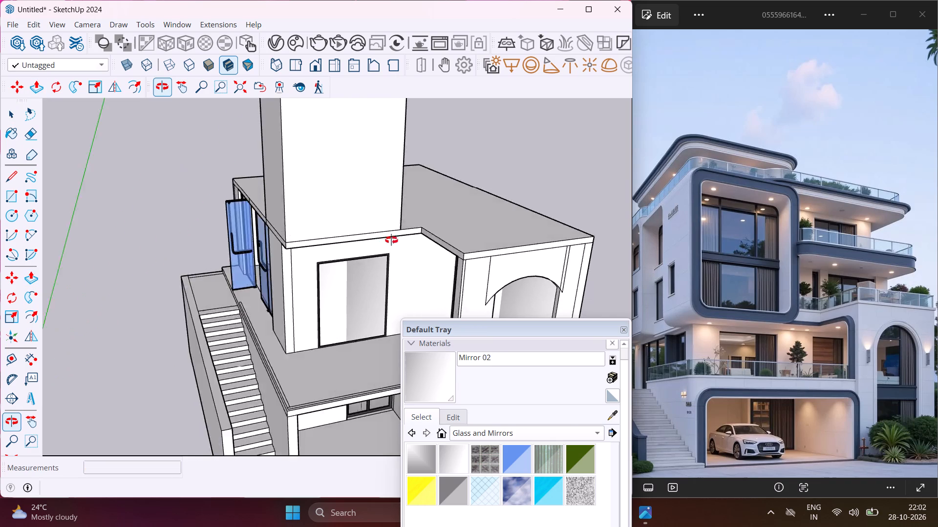
{"action": "middle_click_drag", "start_coordinate": [391, 240], "coordinate": [502, 222]}
{"action": "scroll", "coordinate": [317, 219], "scroll_direction": "up", "scroll_amount": 4}
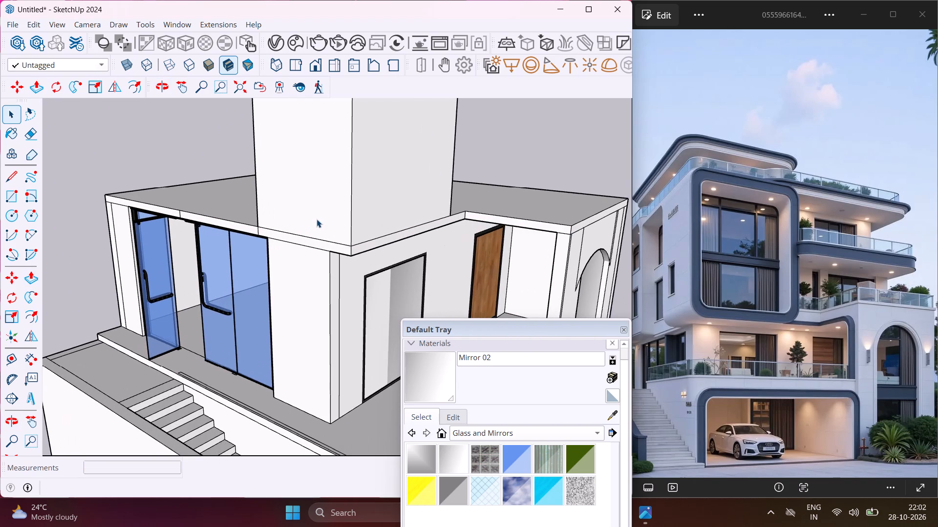
{"action": "left_click", "coordinate": [317, 219]}
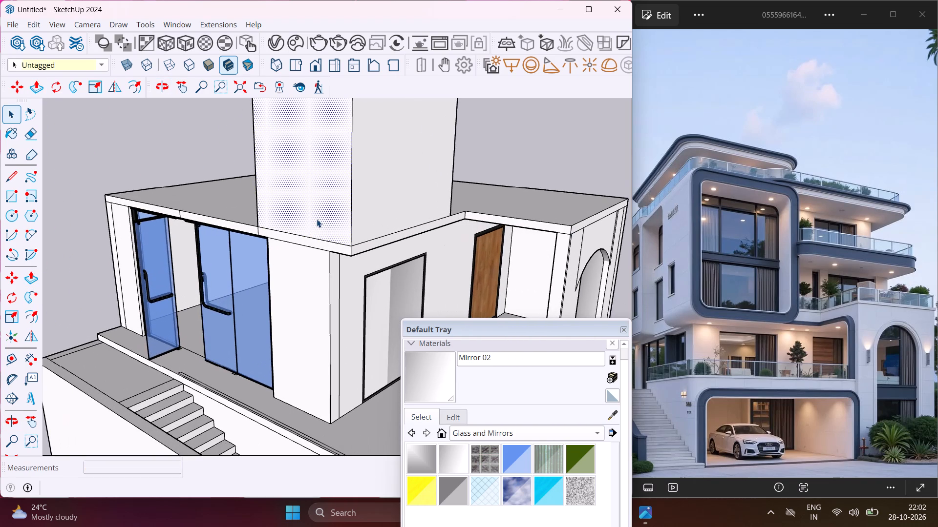
{"action": "key", "text": "p"}
{"action": "left_click", "coordinate": [317, 219]}
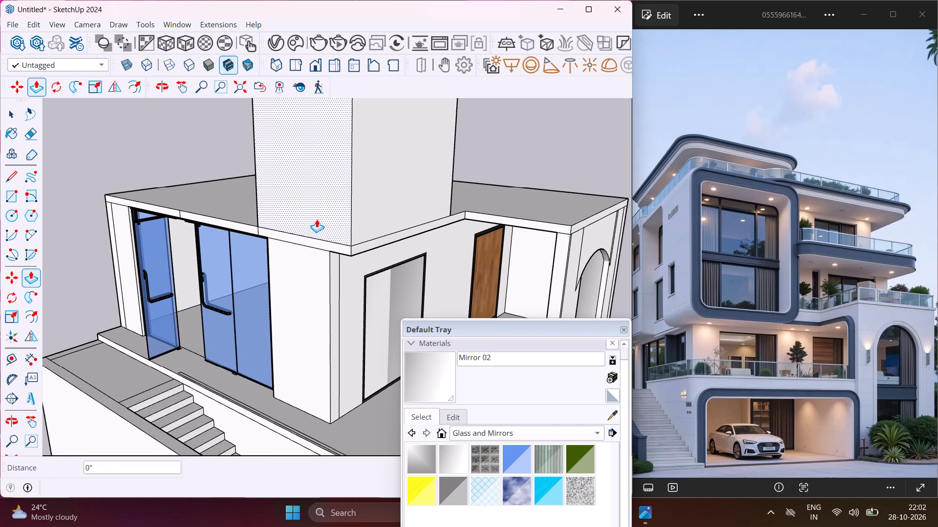
{"action": "left_click", "coordinate": [313, 223]}
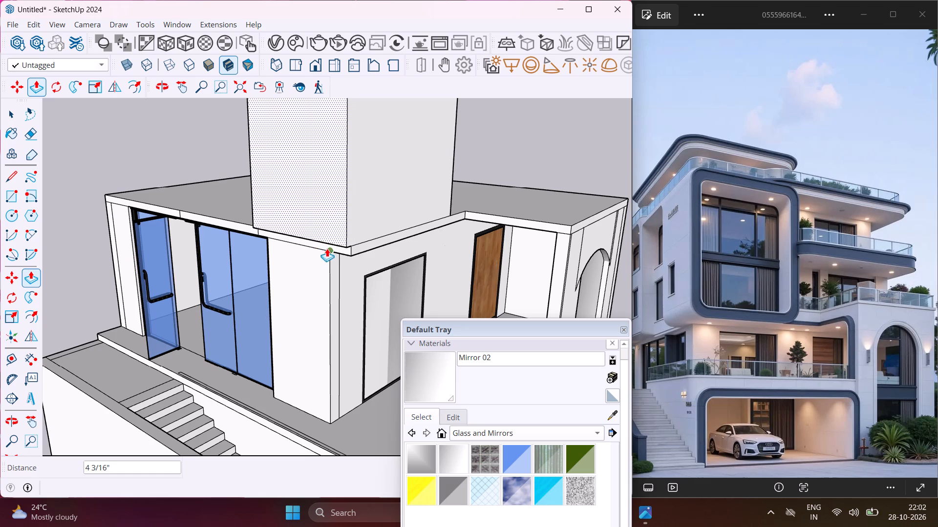
{"action": "key", "text": "Escape"}
Push/Pull the slab edge segment below the tower's staircase-side face outward by the same distance.
{"action": "scroll", "coordinate": [338, 246], "scroll_direction": "up", "scroll_amount": 6}
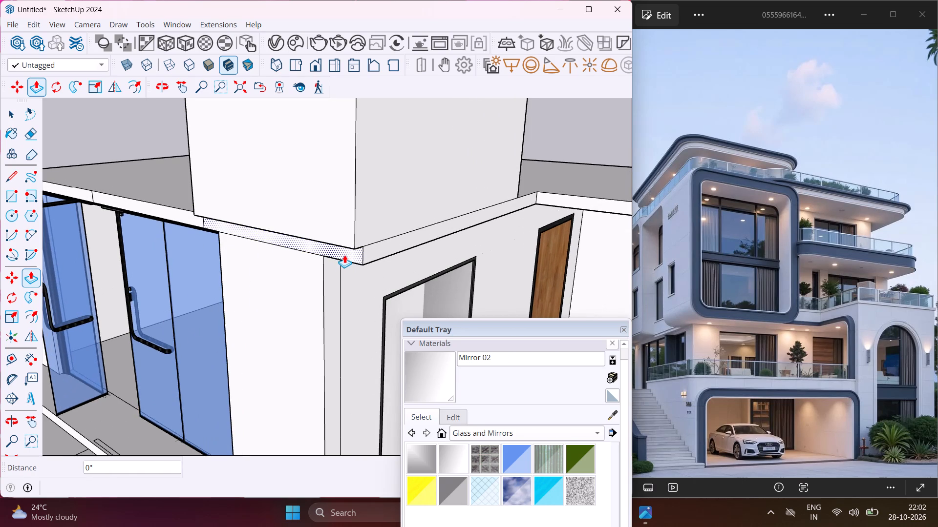
{"action": "double_click", "coordinate": [344, 255]}
{"action": "scroll", "coordinate": [289, 233], "scroll_direction": "up", "scroll_amount": 1}
{"action": "scroll", "coordinate": [287, 233], "scroll_direction": "down", "scroll_amount": 5}
{"action": "middle_click_drag", "start_coordinate": [286, 238], "coordinate": [301, 257]}
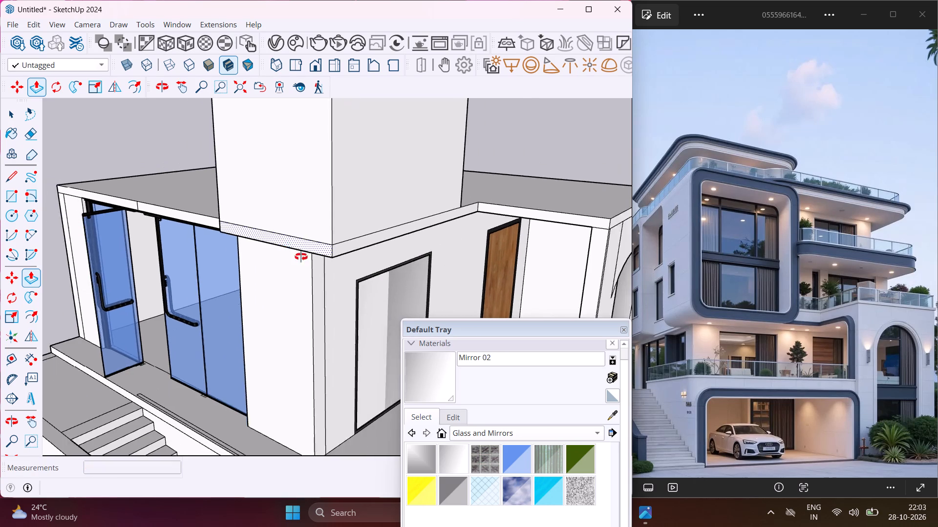
{"action": "middle_click_drag", "start_coordinate": [301, 257], "coordinate": [344, 290]}
{"action": "scroll", "coordinate": [283, 268], "scroll_direction": "down", "scroll_amount": 4}
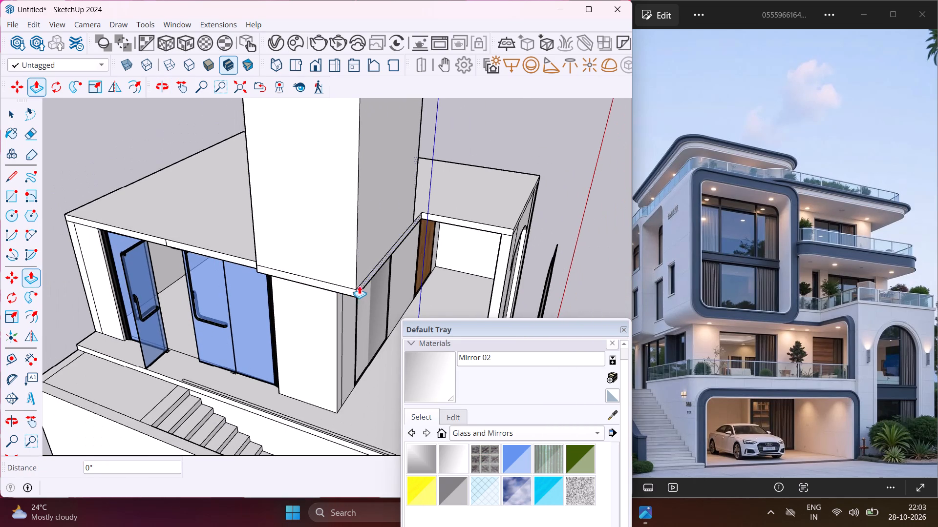
{"action": "scroll", "coordinate": [357, 285], "scroll_direction": "up", "scroll_amount": 2}
{"action": "middle_click_drag", "start_coordinate": [357, 285], "coordinate": [339, 141]}
{"action": "scroll", "coordinate": [357, 285], "scroll_direction": "up", "scroll_amount": 1}
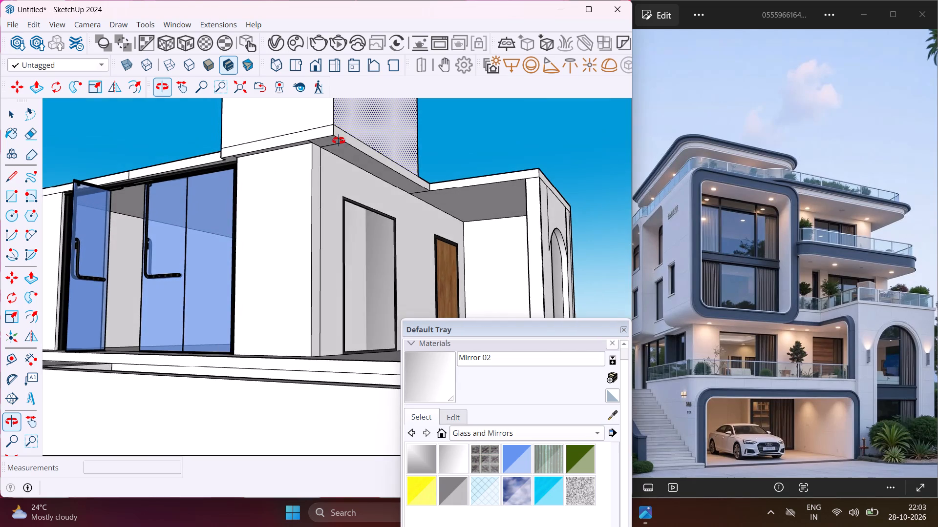
{"action": "middle_click_drag", "start_coordinate": [339, 141], "coordinate": [299, 258]}
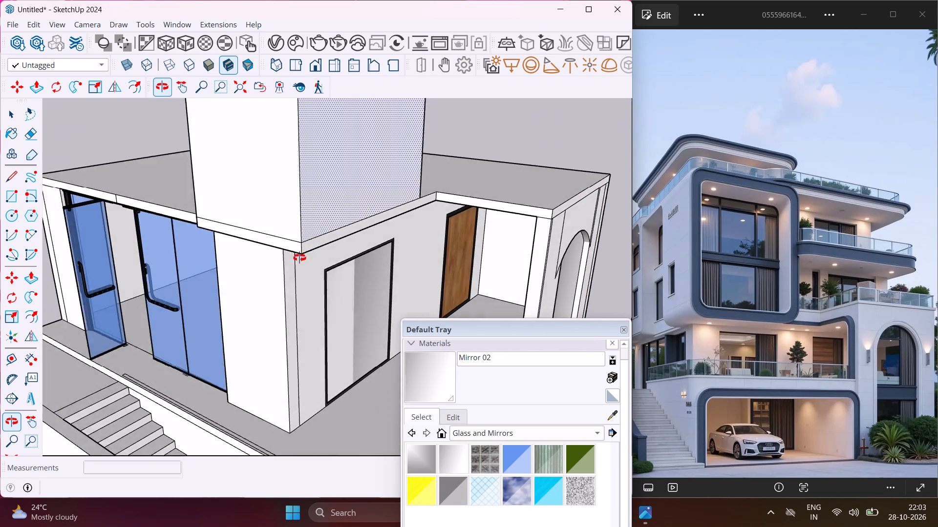
{"action": "middle_click_drag", "start_coordinate": [299, 258], "coordinate": [271, 287]}
{"action": "scroll", "coordinate": [200, 305], "scroll_direction": "down", "scroll_amount": 3}
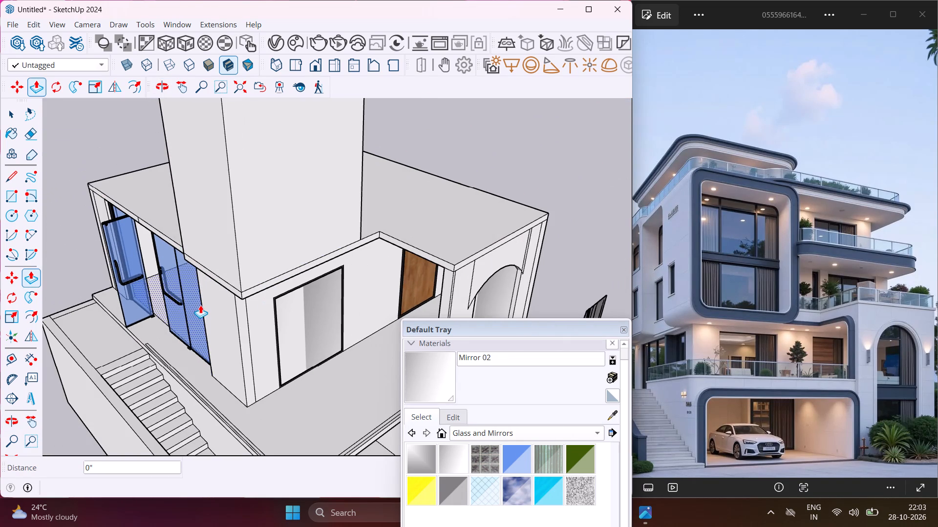
{"action": "key", "text": "Escape"}
{"action": "key", "text": "space"}
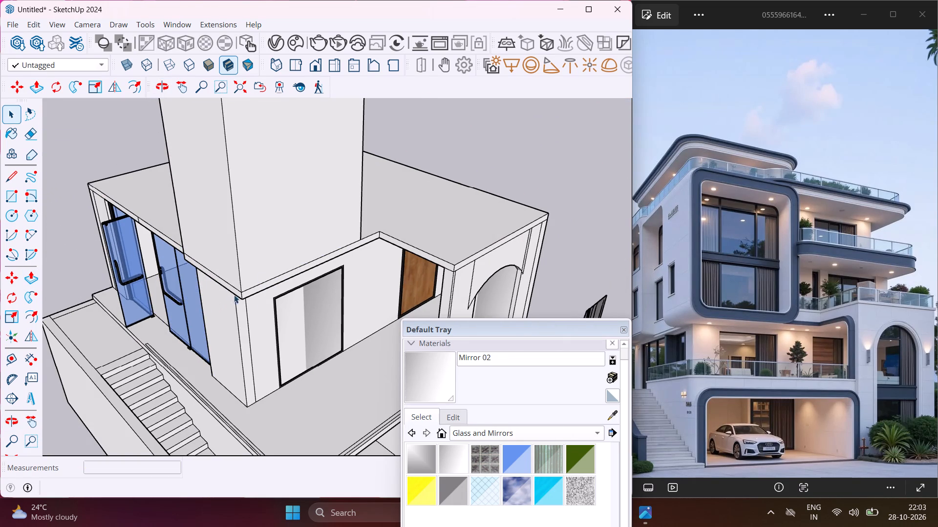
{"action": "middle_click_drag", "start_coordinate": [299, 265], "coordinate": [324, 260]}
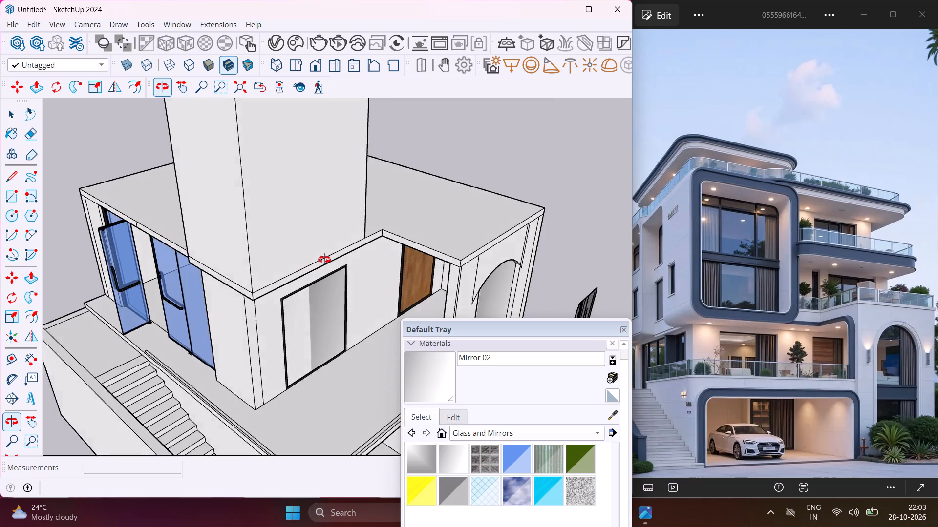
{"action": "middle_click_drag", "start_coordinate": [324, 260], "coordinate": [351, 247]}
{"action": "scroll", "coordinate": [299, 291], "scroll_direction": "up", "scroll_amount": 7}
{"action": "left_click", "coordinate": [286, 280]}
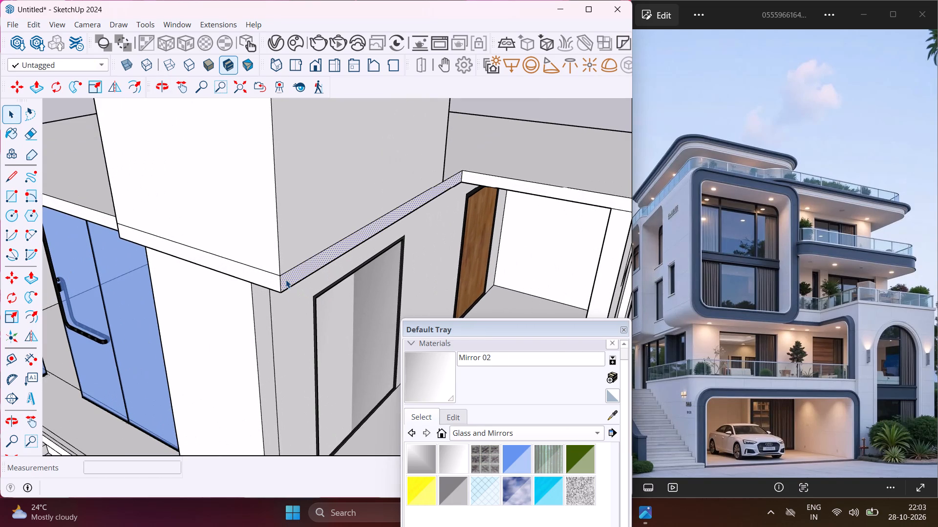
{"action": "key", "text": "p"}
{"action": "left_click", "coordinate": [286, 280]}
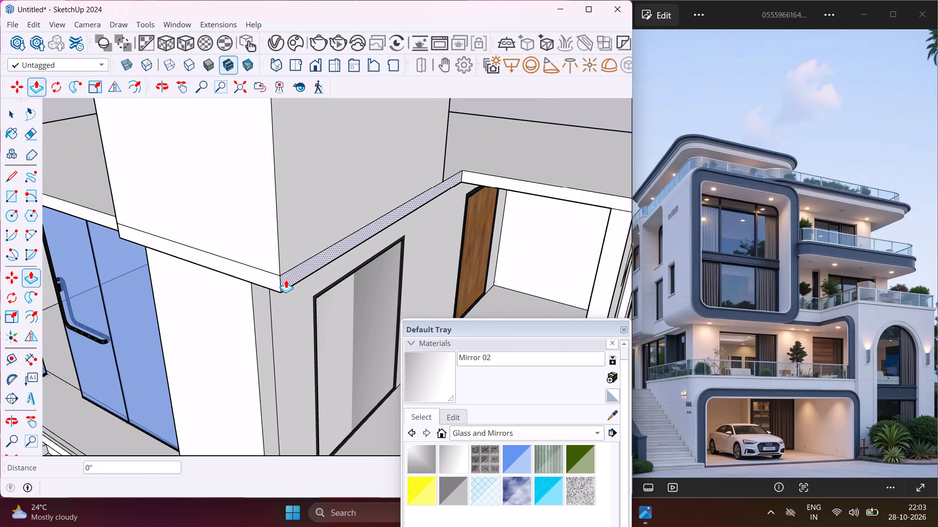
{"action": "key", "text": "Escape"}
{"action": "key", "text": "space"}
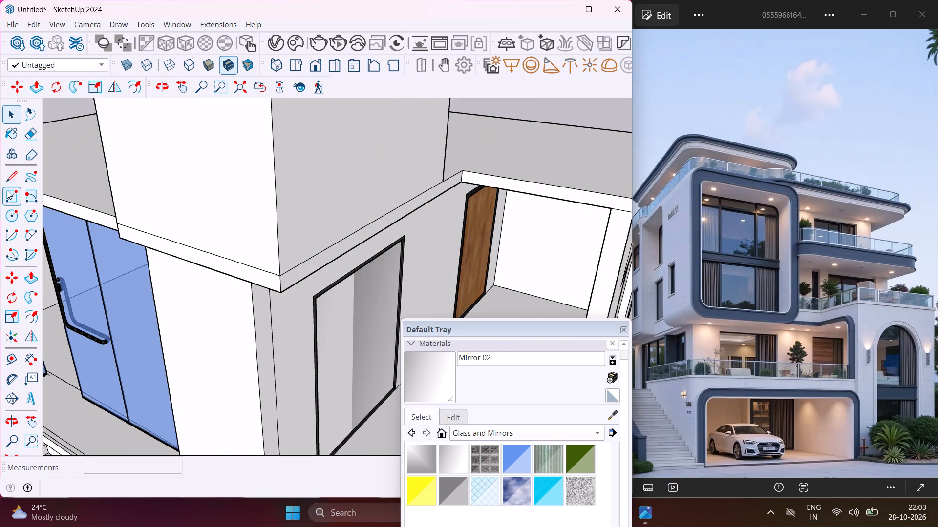
Draw a 6" vertical line across the slab's edge at the tower's inner corner, on the mirrored window side.
{"action": "left_click", "coordinate": [7, 184]}
{"action": "scroll", "coordinate": [430, 197], "scroll_direction": "up", "scroll_amount": 3}
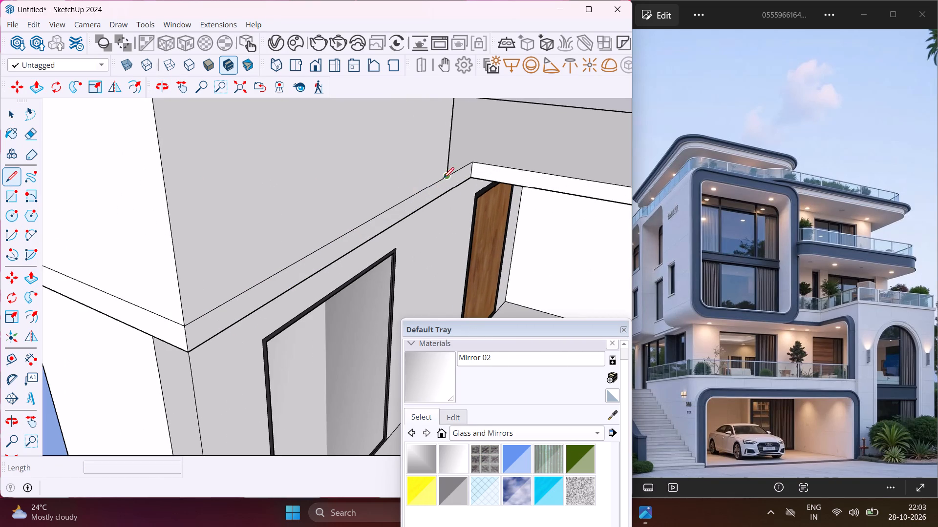
{"action": "left_click", "coordinate": [447, 177]}
{"action": "left_click", "coordinate": [448, 192]}
{"action": "key", "text": "Escape"}
{"action": "key", "text": "space"}
Push/Pull the slab edge segment above the mirrored window outward by a few inches.
{"action": "scroll", "coordinate": [236, 317], "scroll_direction": "up", "scroll_amount": 3}
{"action": "left_click", "coordinate": [227, 317]}
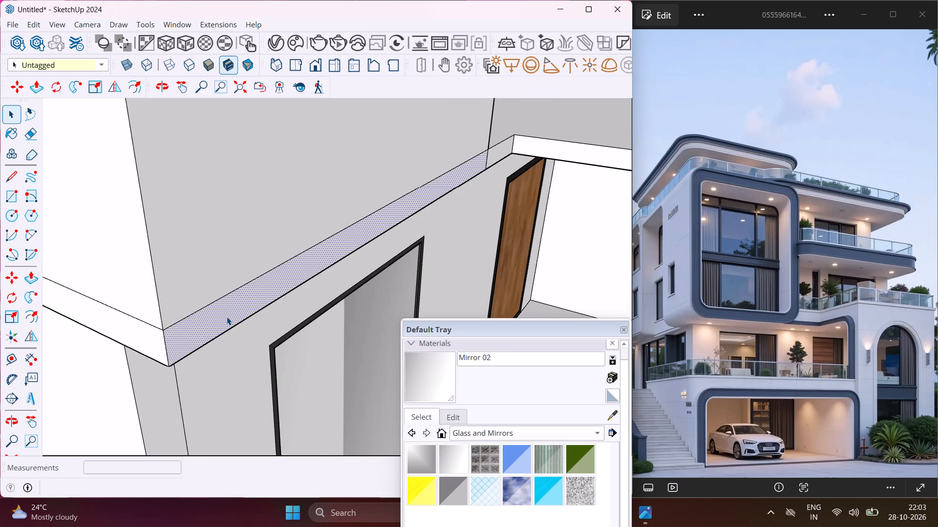
{"action": "key", "text": "p"}
{"action": "left_click", "coordinate": [227, 317]}
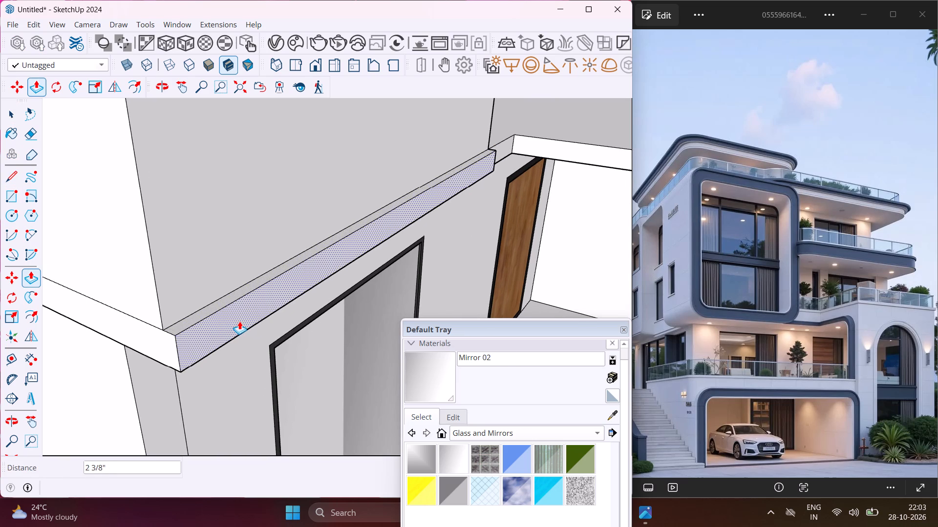
{"action": "left_click", "coordinate": [243, 322]}
{"action": "key", "text": "Escape"}
Push/Pull the tower face above the mirrored window outward by the same distance as the slab edge below it.
{"action": "left_click", "coordinate": [196, 280]}
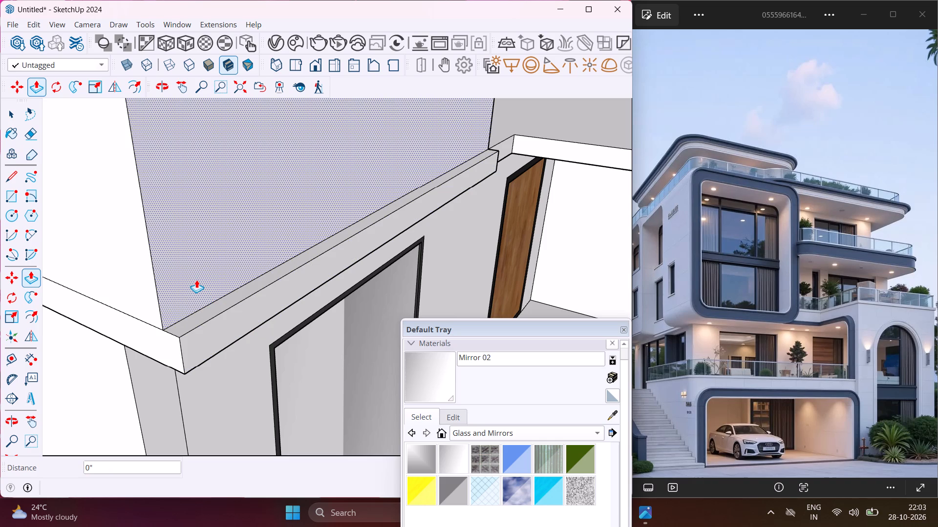
{"action": "double_click", "coordinate": [196, 280]}
{"action": "scroll", "coordinate": [194, 317], "scroll_direction": "down", "scroll_amount": 5}
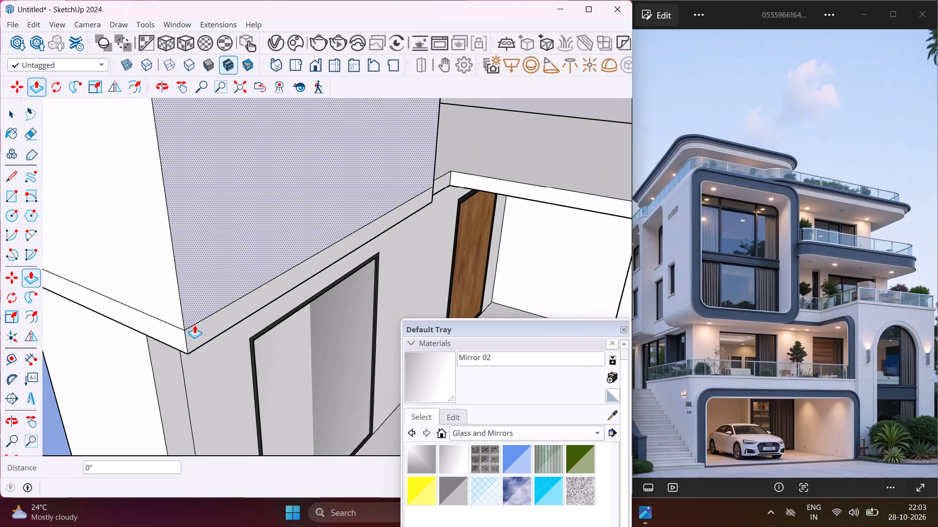
Draw a tangent arc of about 1' 1" radius rounding the bottom outer corner of the tower face above the mirrored window.
{"action": "scroll", "coordinate": [194, 325], "scroll_direction": "down", "scroll_amount": 18}
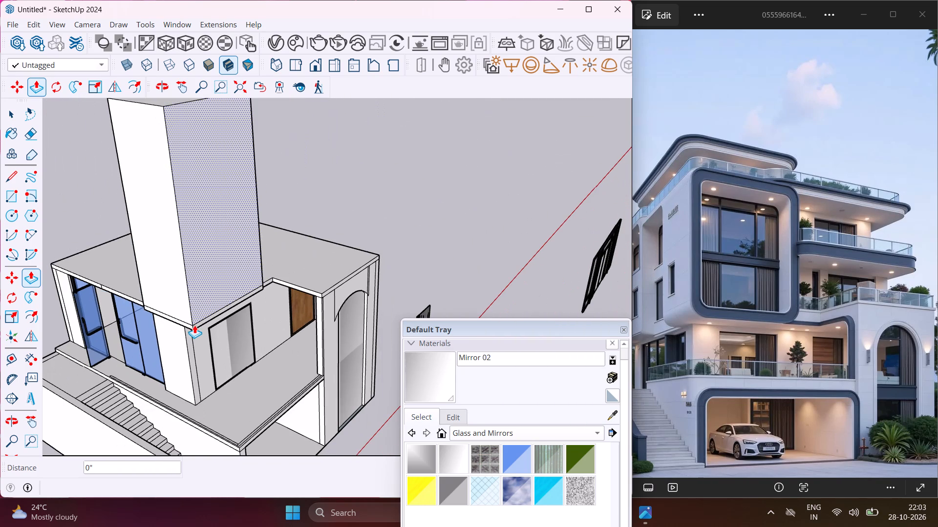
{"action": "key", "text": "Escape"}
{"action": "key", "text": "space"}
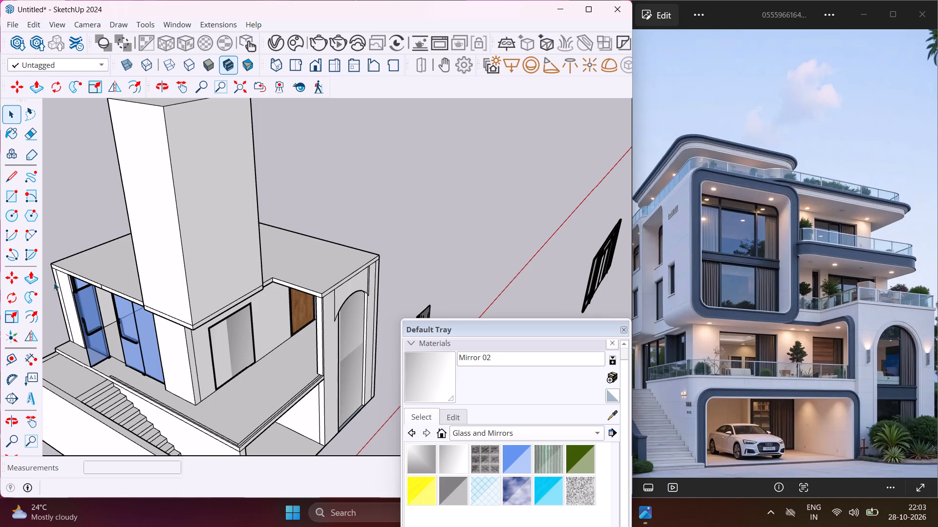
{"action": "left_click", "coordinate": [26, 233]}
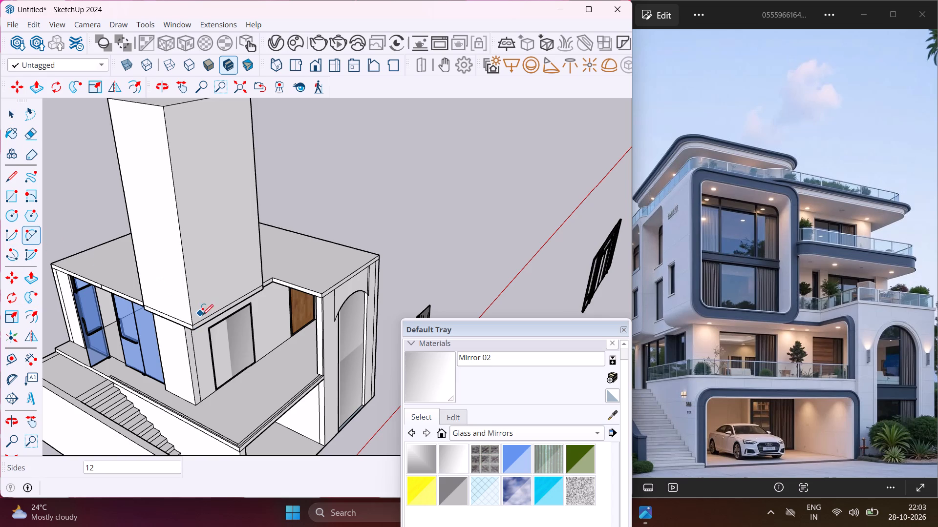
{"action": "scroll", "coordinate": [203, 319], "scroll_direction": "up", "scroll_amount": 11}
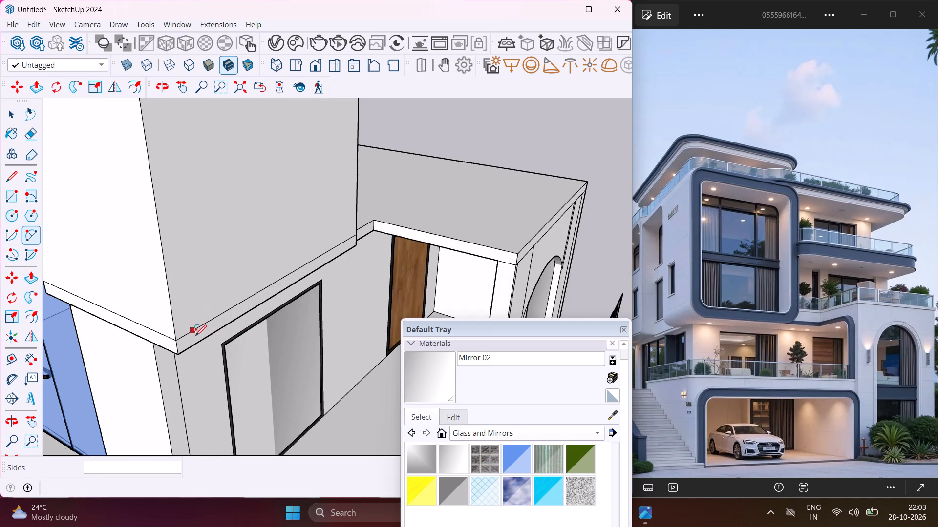
{"action": "left_click", "coordinate": [206, 338]}
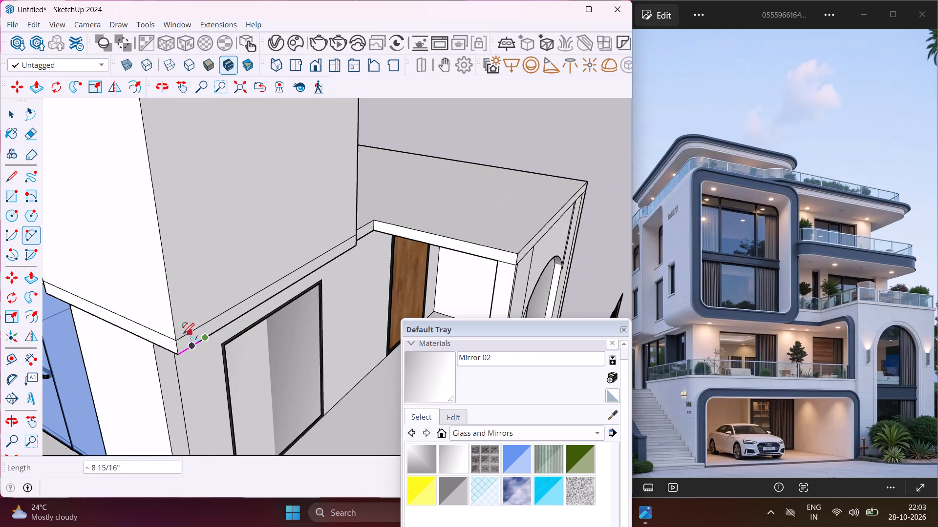
{"action": "left_click", "coordinate": [171, 325]}
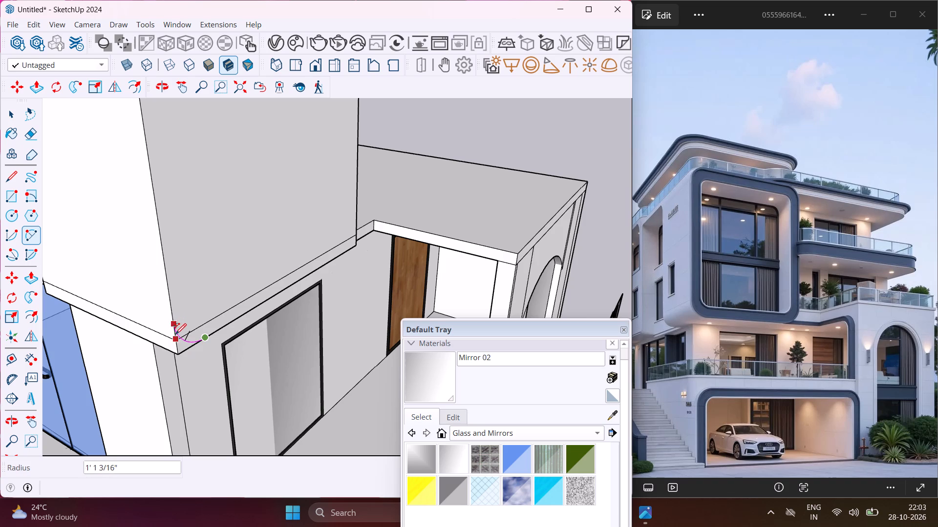
{"action": "left_click", "coordinate": [175, 337]}
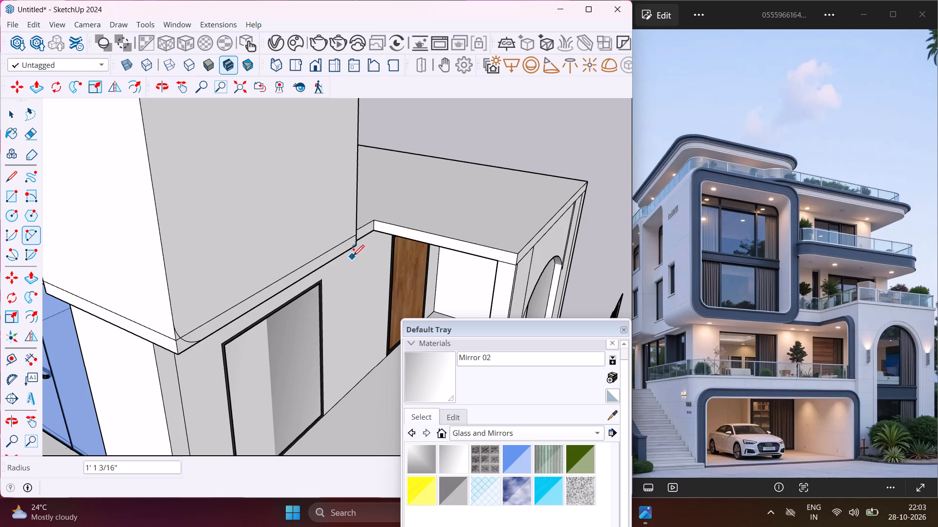
Draw a tangent arc with a chord of about 1' 2" across the same face's bottom inner corner, towards the wooden door.
{"action": "scroll", "coordinate": [368, 226], "scroll_direction": "up", "scroll_amount": 3}
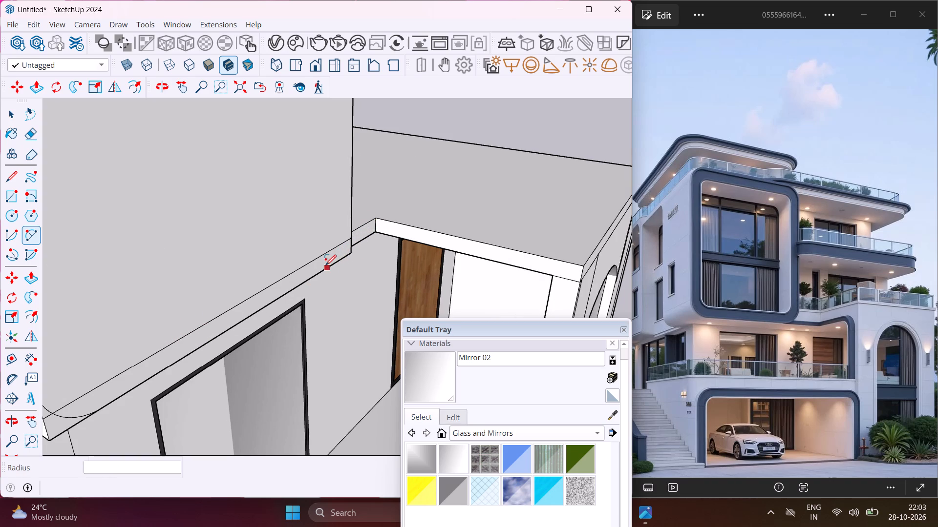
{"action": "left_click", "coordinate": [331, 266]}
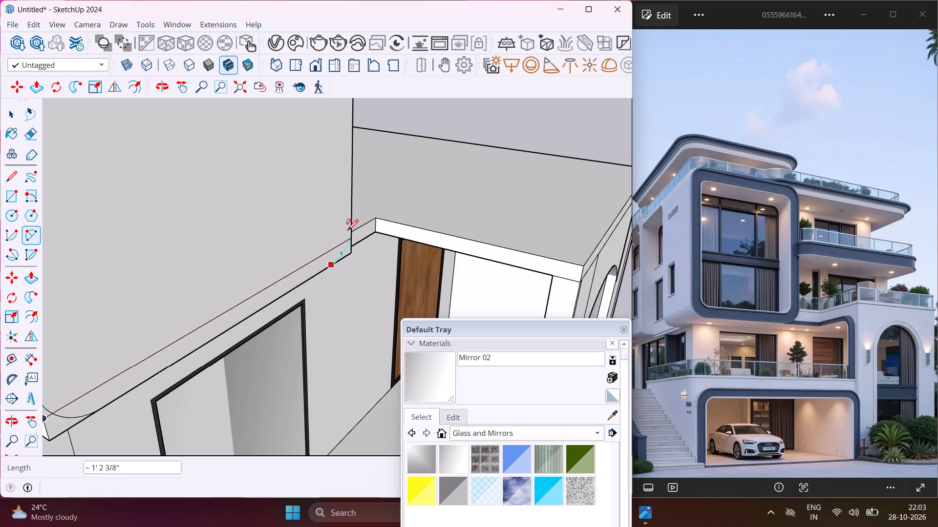
{"action": "left_click", "coordinate": [349, 226]}
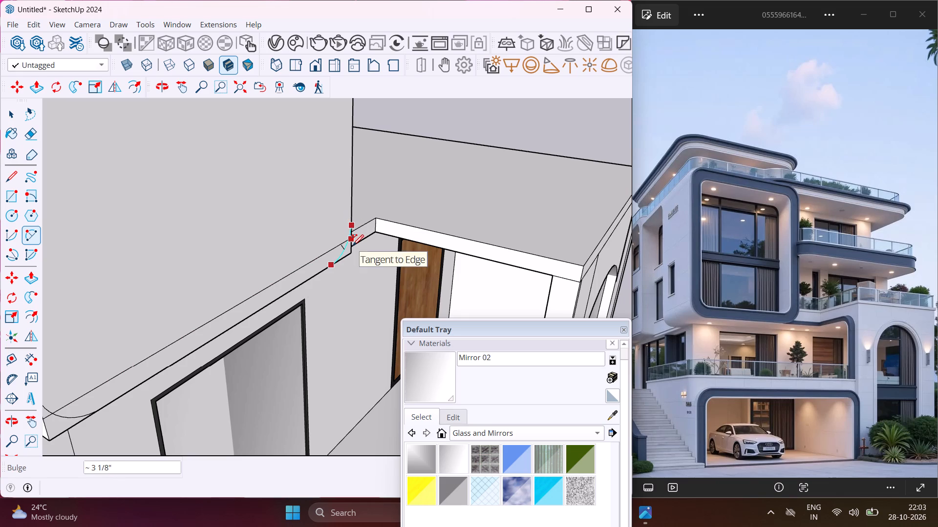
{"action": "left_click", "coordinate": [353, 245]}
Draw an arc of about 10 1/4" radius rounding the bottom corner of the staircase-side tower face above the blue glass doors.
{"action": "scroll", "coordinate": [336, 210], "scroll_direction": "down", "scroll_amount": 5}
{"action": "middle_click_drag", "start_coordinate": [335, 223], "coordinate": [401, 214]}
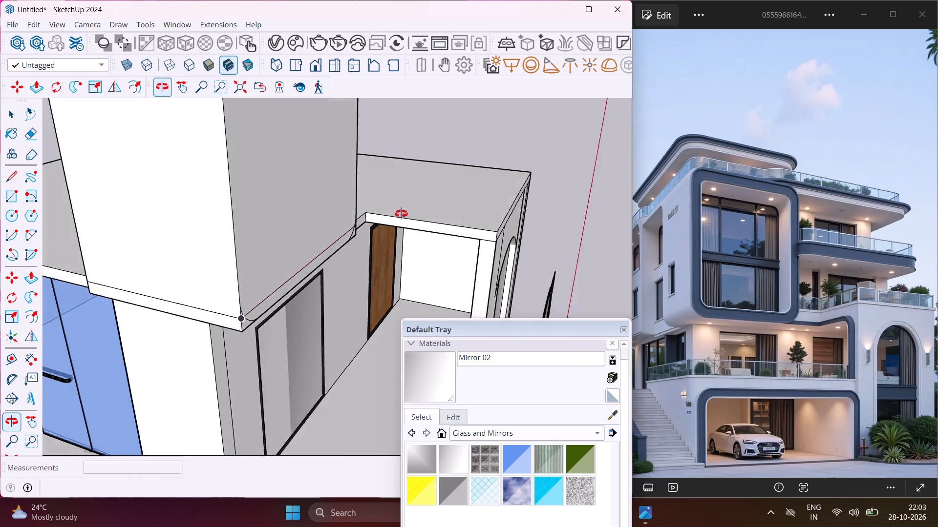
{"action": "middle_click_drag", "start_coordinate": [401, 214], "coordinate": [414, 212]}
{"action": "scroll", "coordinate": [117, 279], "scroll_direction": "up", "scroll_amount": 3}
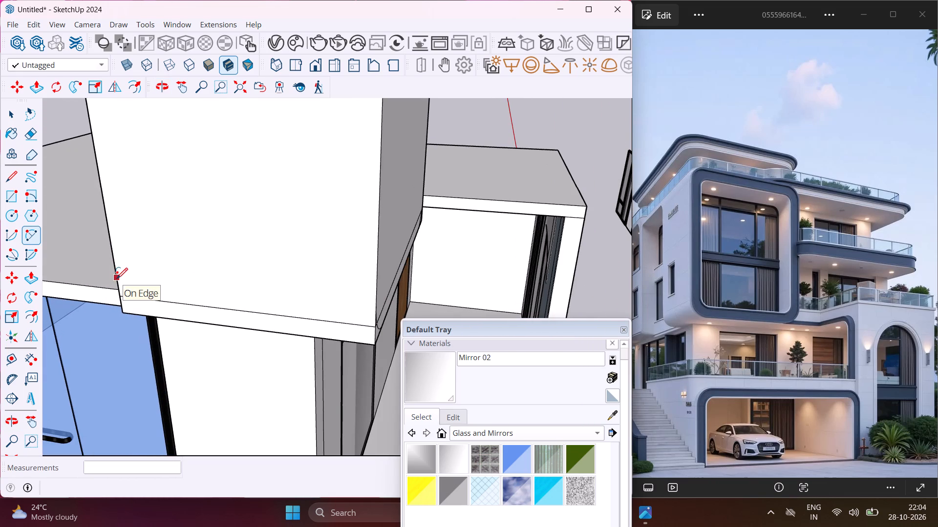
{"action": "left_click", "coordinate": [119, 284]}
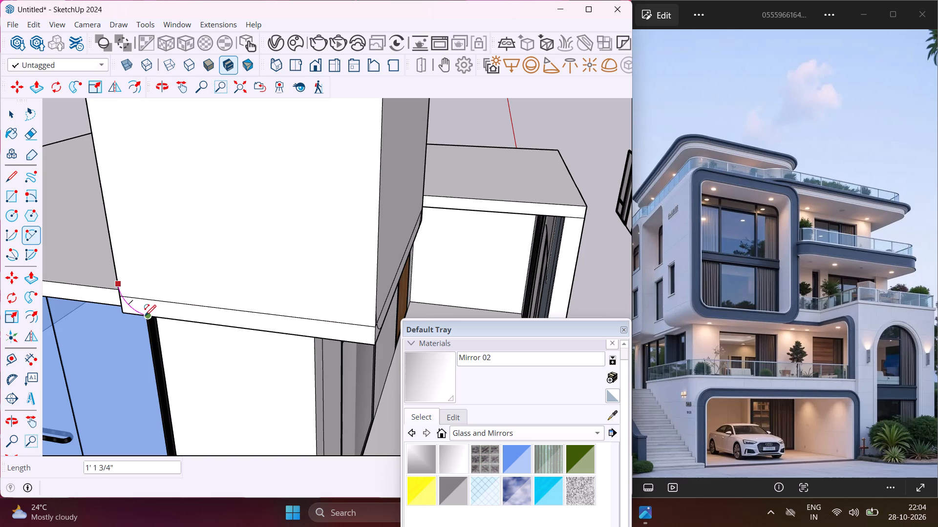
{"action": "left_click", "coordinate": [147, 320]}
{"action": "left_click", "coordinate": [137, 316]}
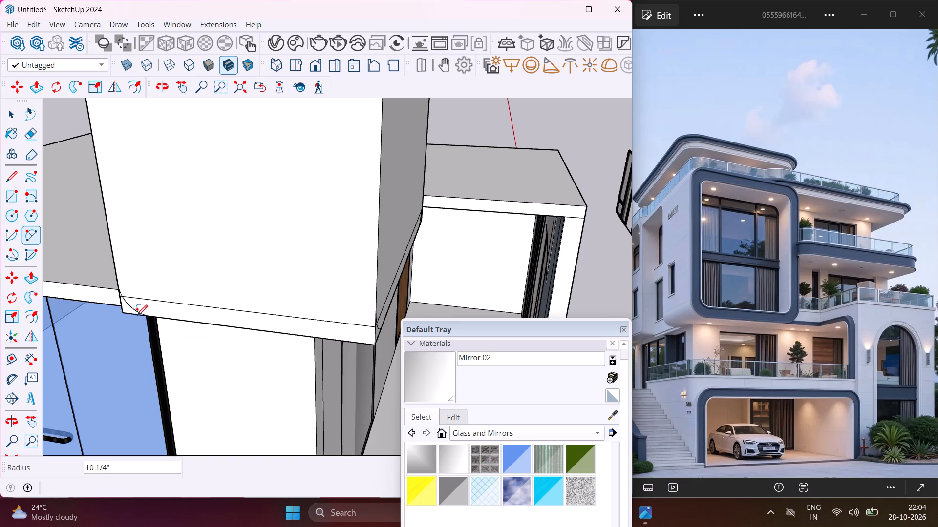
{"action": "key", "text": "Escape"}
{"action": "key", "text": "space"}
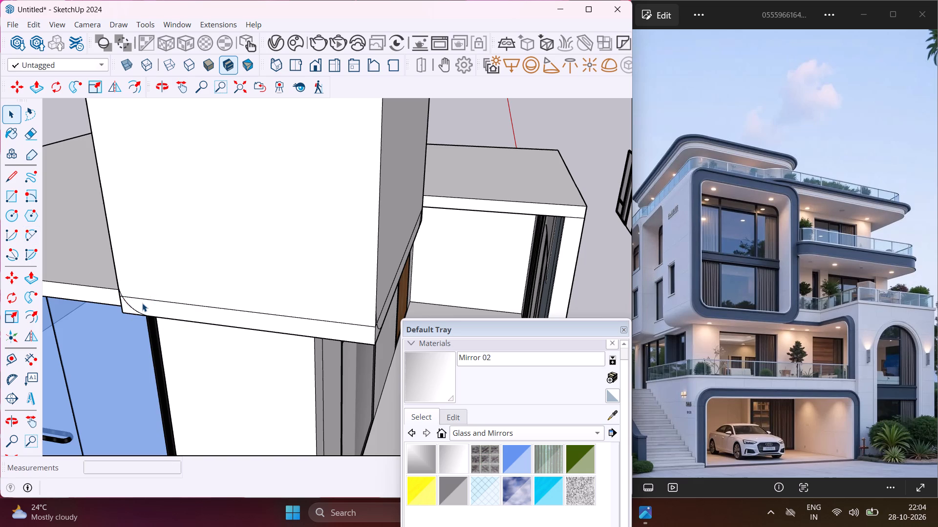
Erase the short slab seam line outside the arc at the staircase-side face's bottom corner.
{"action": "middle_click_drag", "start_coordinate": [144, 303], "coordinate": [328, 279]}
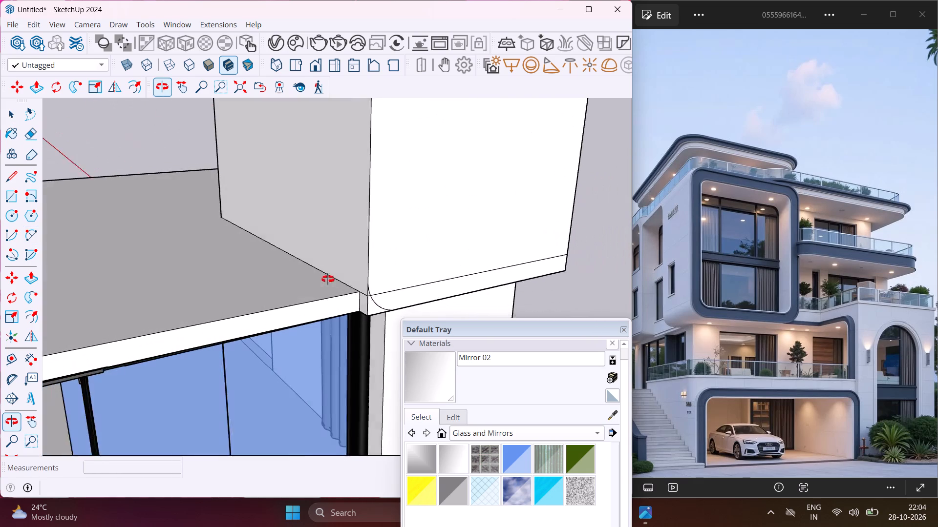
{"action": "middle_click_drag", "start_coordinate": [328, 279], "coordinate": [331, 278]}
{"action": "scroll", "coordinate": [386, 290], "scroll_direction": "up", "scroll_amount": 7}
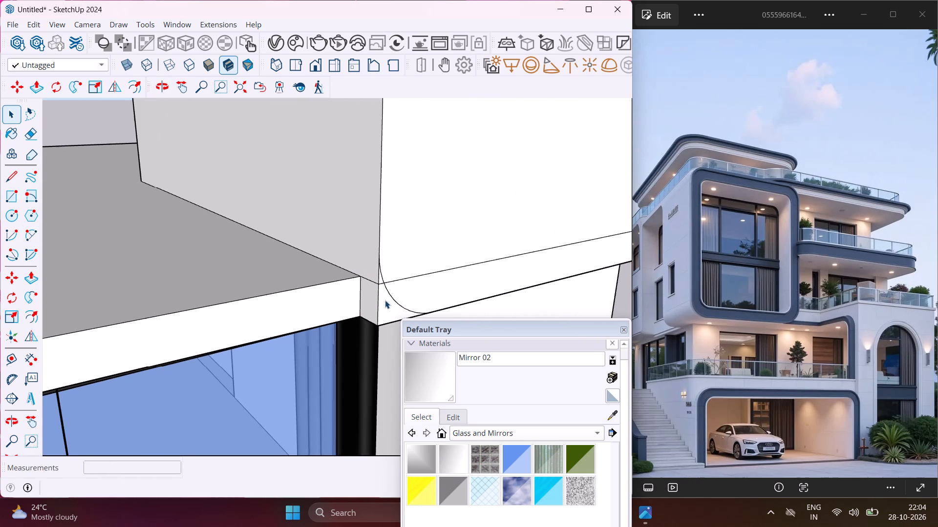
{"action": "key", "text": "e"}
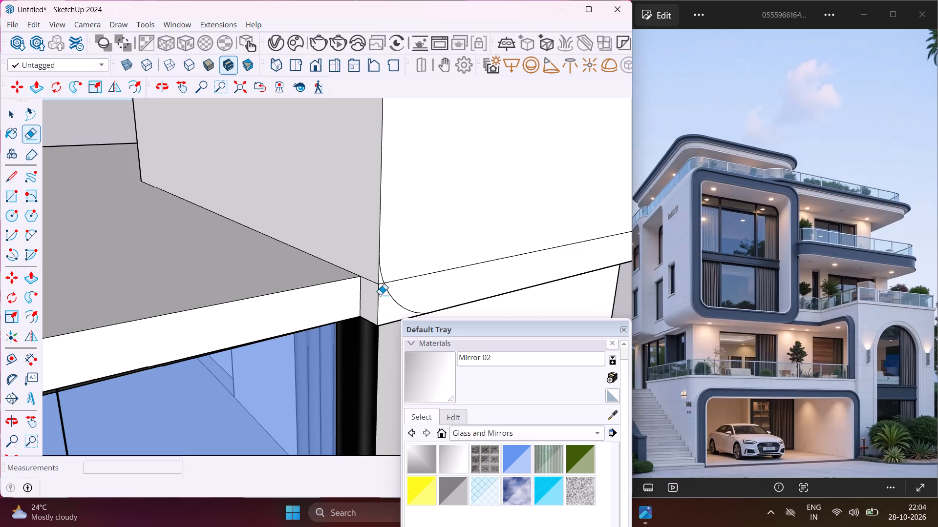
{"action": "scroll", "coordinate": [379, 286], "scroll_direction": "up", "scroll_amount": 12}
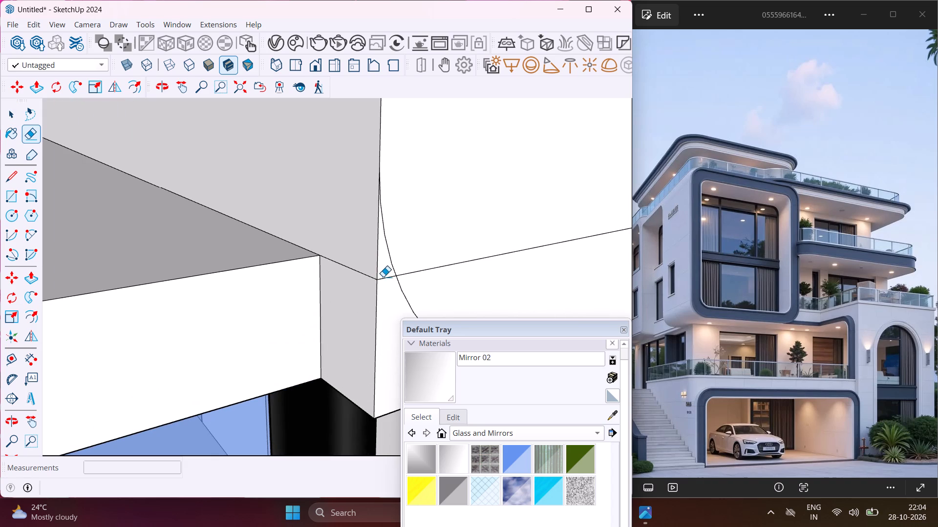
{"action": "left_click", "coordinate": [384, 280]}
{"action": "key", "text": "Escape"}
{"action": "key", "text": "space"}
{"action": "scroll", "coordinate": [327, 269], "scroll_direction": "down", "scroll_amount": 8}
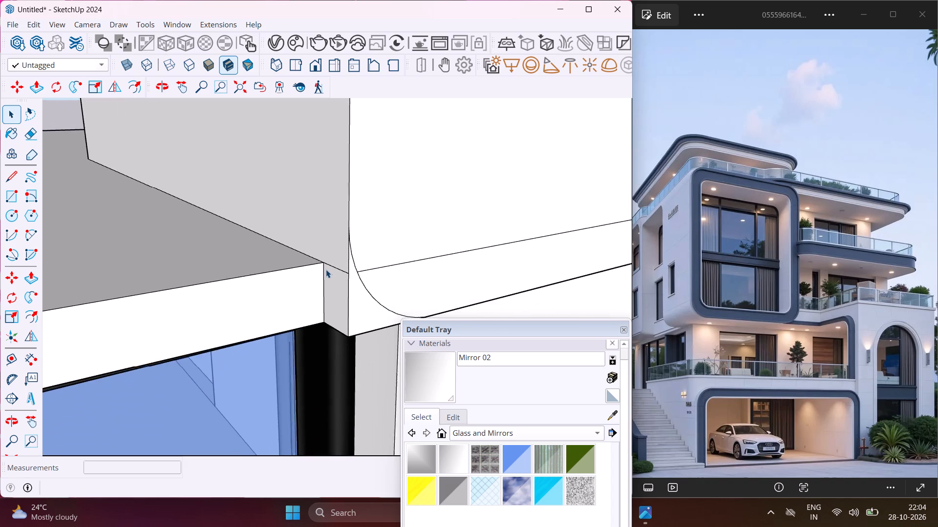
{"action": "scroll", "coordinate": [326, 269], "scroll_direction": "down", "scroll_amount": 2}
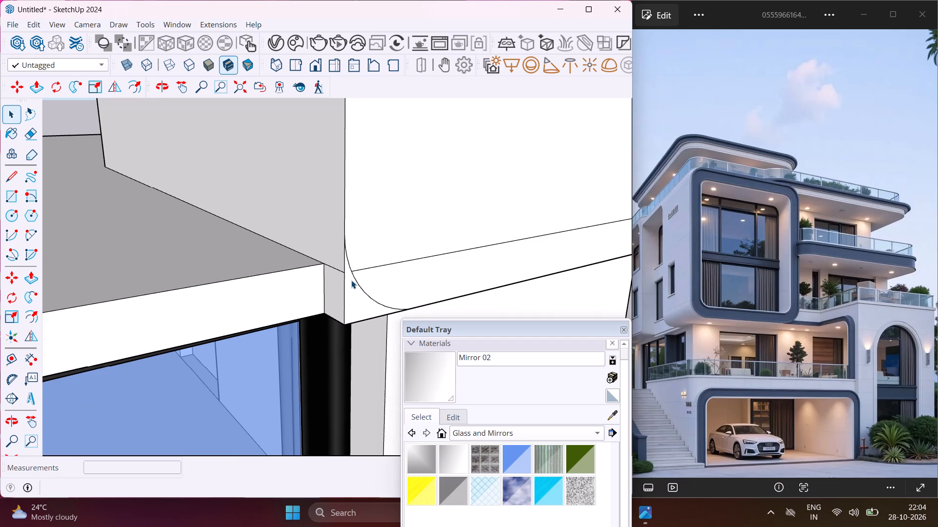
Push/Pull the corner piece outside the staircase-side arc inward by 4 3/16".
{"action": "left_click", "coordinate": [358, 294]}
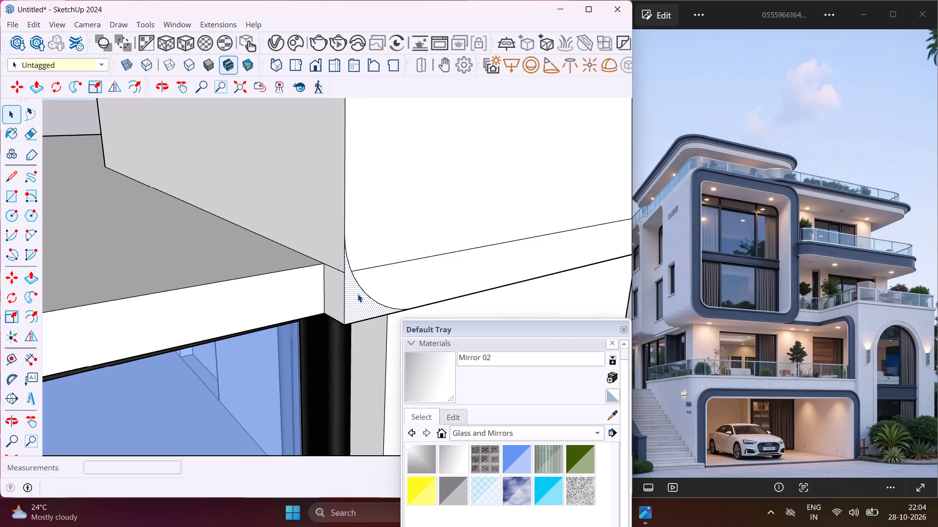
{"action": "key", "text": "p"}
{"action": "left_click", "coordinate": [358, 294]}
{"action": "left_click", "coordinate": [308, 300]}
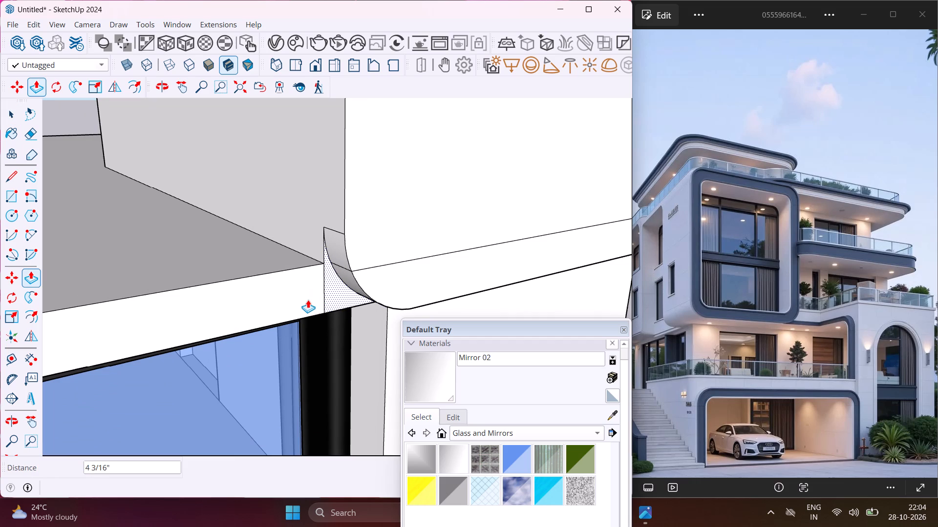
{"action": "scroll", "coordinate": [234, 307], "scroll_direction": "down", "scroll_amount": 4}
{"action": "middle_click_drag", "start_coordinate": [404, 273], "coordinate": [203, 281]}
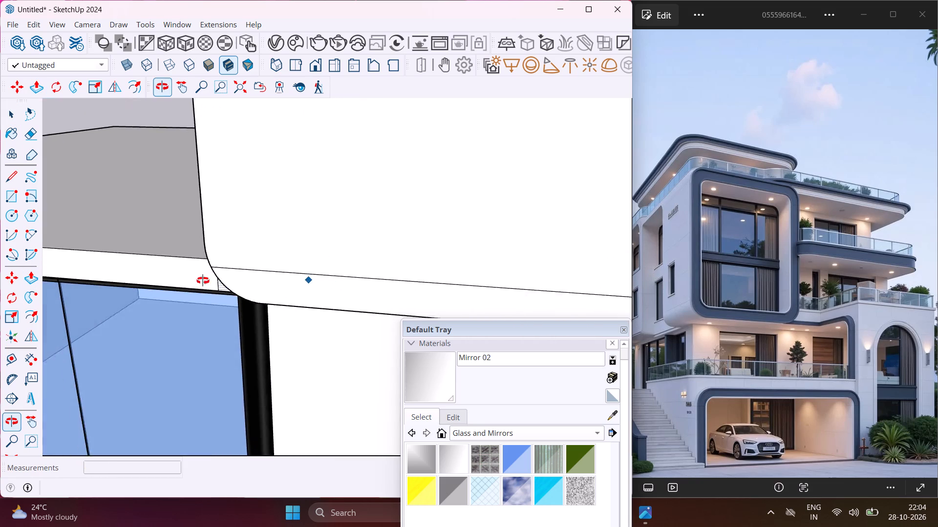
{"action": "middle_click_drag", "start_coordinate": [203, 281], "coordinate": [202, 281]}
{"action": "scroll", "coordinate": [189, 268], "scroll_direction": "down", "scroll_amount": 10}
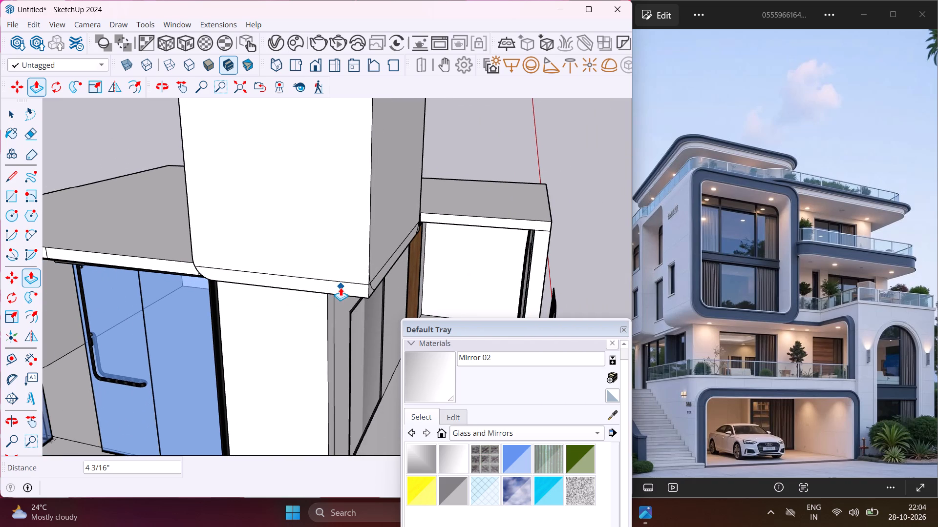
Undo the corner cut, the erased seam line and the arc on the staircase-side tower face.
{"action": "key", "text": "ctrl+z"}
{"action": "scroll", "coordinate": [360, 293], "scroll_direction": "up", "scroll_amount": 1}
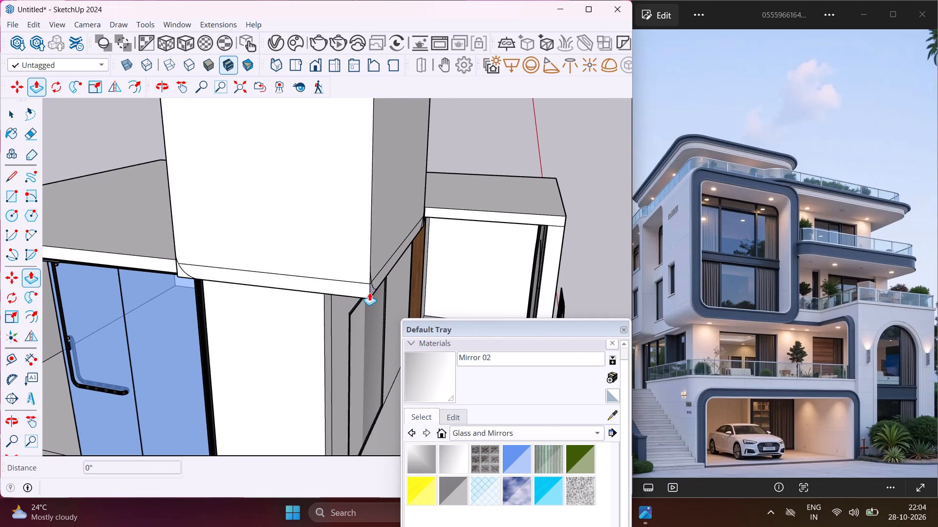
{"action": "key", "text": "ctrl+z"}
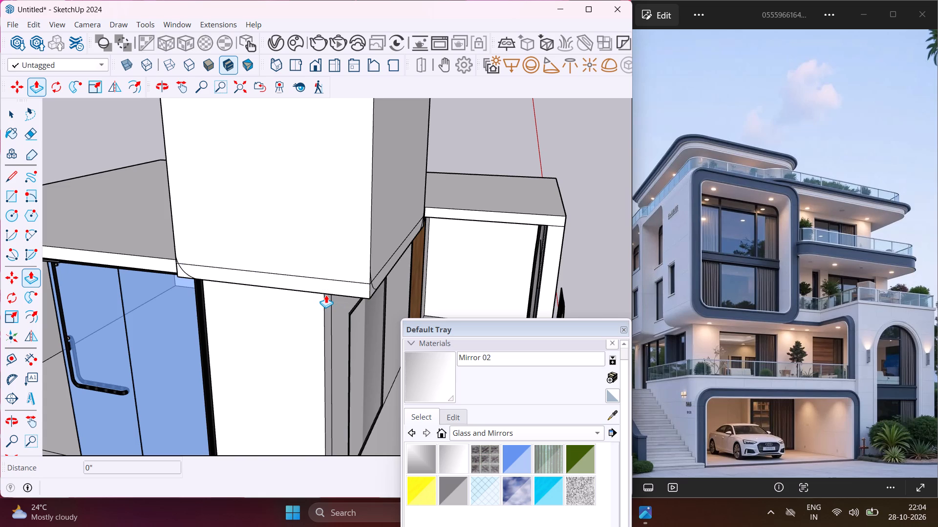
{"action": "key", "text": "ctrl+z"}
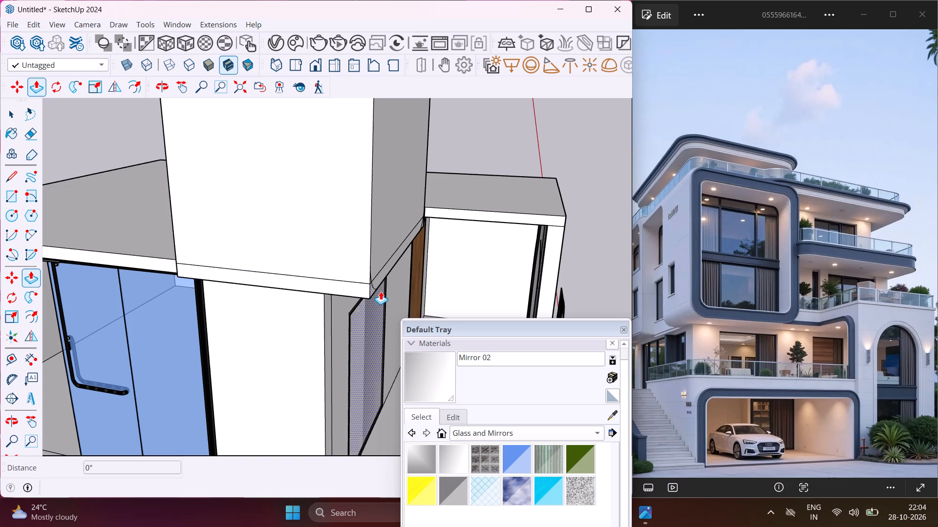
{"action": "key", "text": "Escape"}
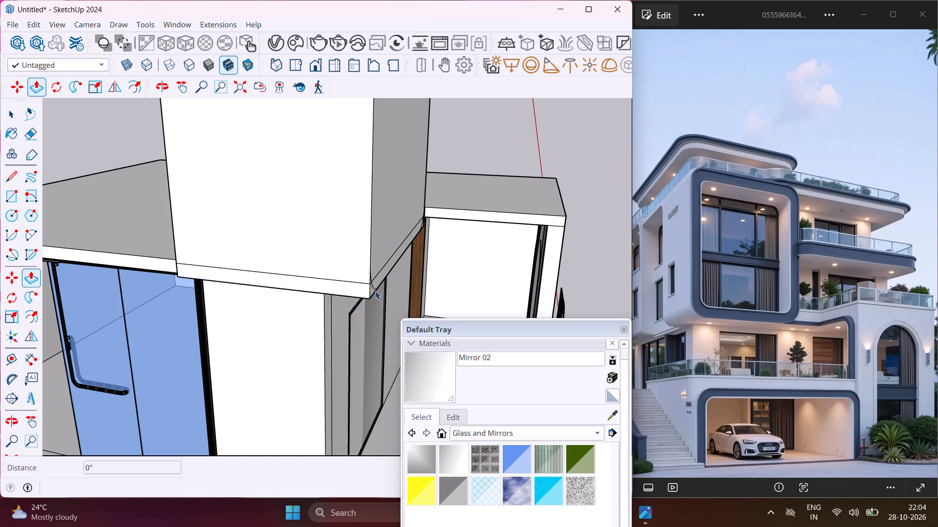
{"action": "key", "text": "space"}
Erase the short slab seam line outside the arc at the outer bottom corner of the face above the mirrored window.
{"action": "scroll", "coordinate": [374, 291], "scroll_direction": "up", "scroll_amount": 4}
{"action": "middle_click_drag", "start_coordinate": [355, 291], "coordinate": [271, 297]}
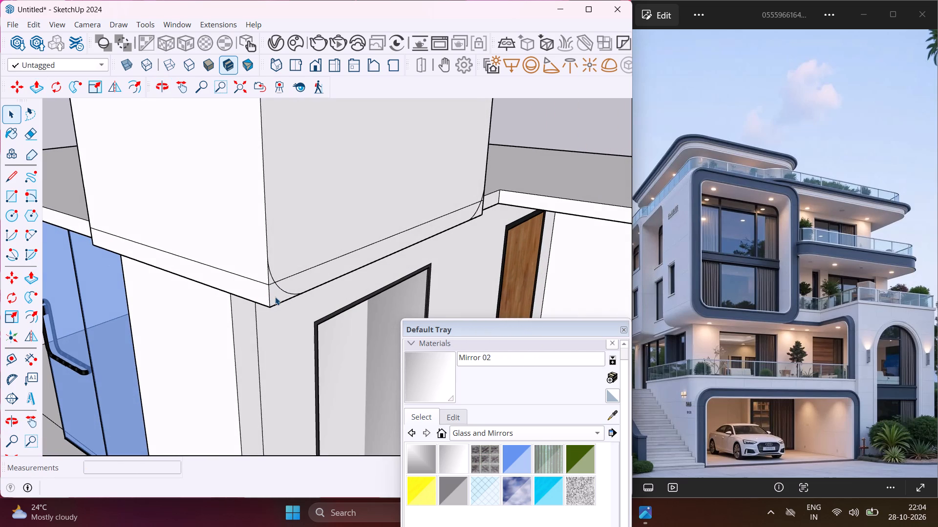
{"action": "key", "text": "e"}
{"action": "scroll", "coordinate": [275, 297], "scroll_direction": "up", "scroll_amount": 8}
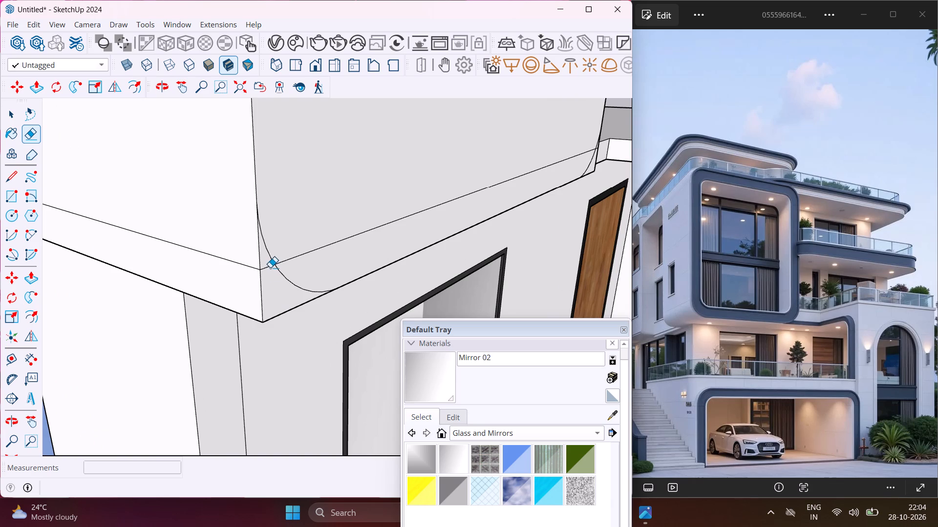
{"action": "left_click", "coordinate": [268, 266]}
{"action": "key", "text": "Escape"}
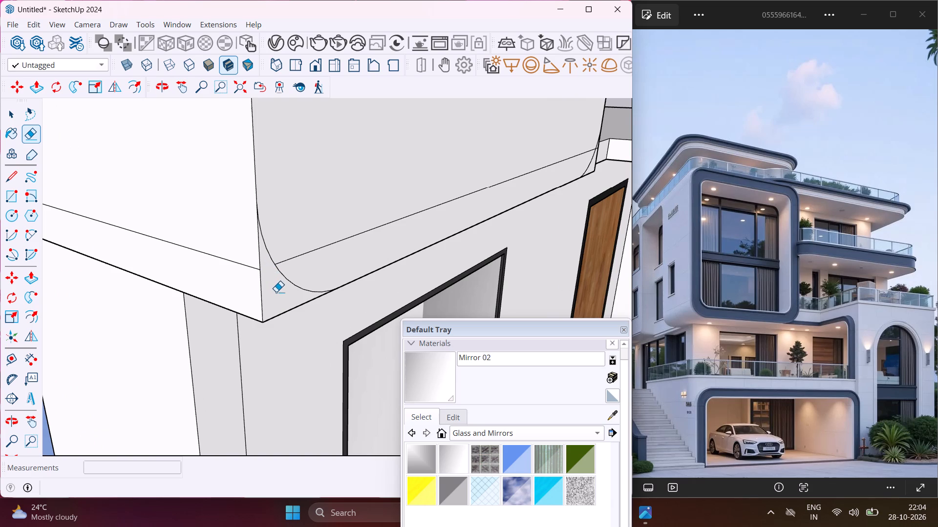
{"action": "key", "text": "space"}
Push/Pull the corner piece outside the arc above the mirrored window inward by 1' 7 11/16".
{"action": "left_click", "coordinate": [276, 292]}
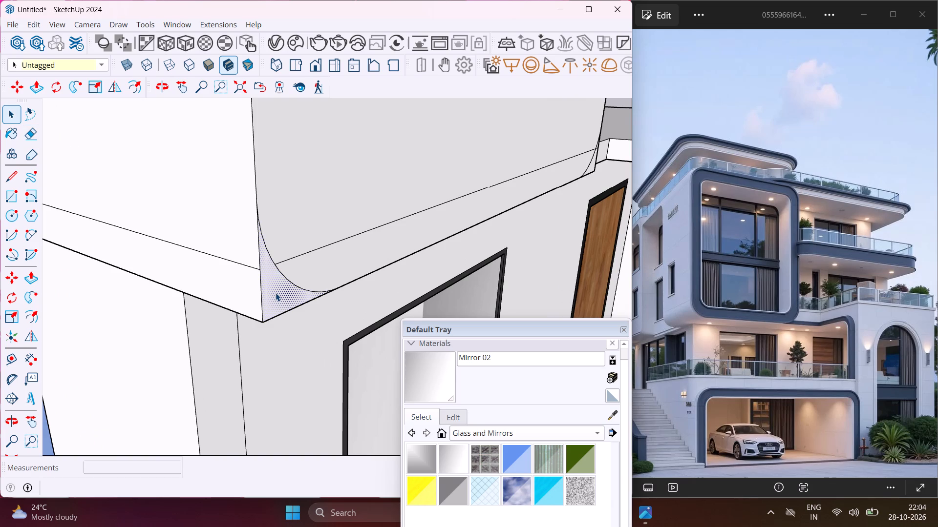
{"action": "key", "text": "p"}
{"action": "left_click", "coordinate": [276, 293]}
{"action": "scroll", "coordinate": [246, 293], "scroll_direction": "down", "scroll_amount": 5}
{"action": "middle_click_drag", "start_coordinate": [246, 293], "coordinate": [262, 293]}
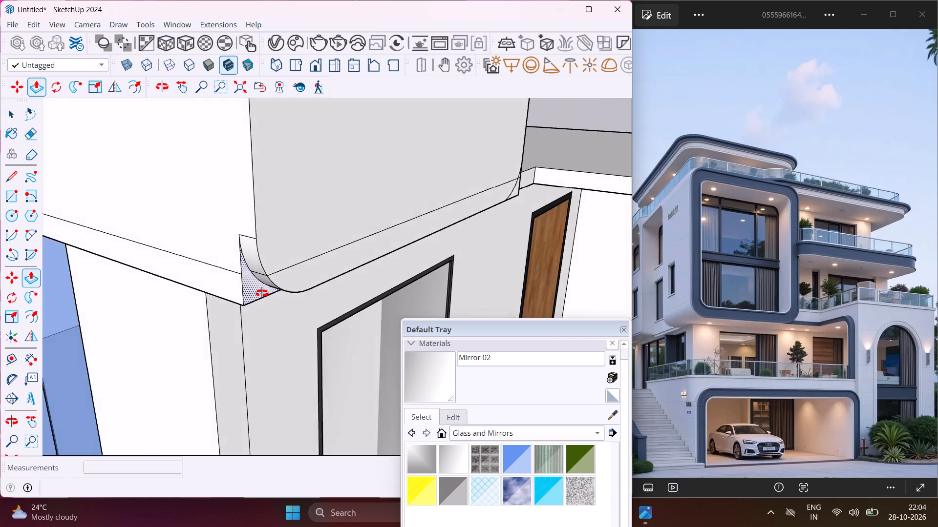
{"action": "middle_click_drag", "start_coordinate": [262, 293], "coordinate": [364, 316]}
{"action": "scroll", "coordinate": [366, 314], "scroll_direction": "down", "scroll_amount": 9}
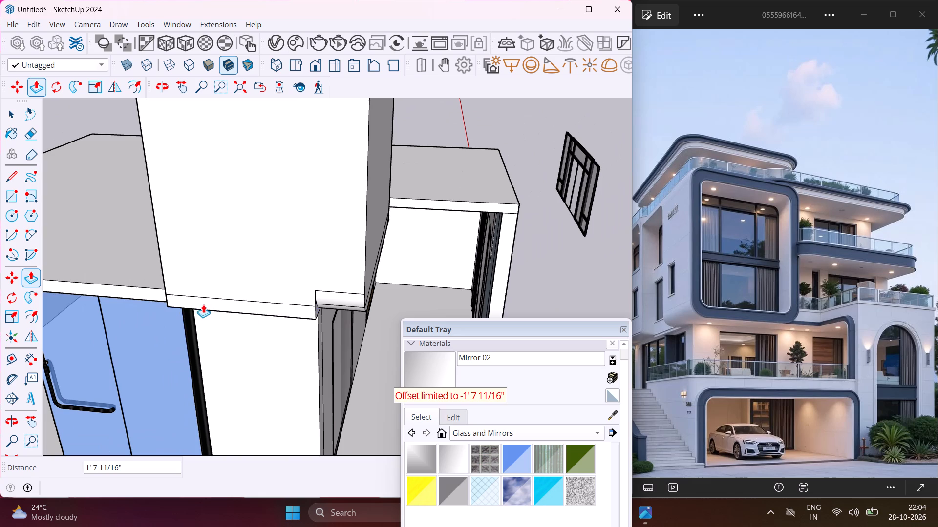
{"action": "left_click", "coordinate": [234, 318]}
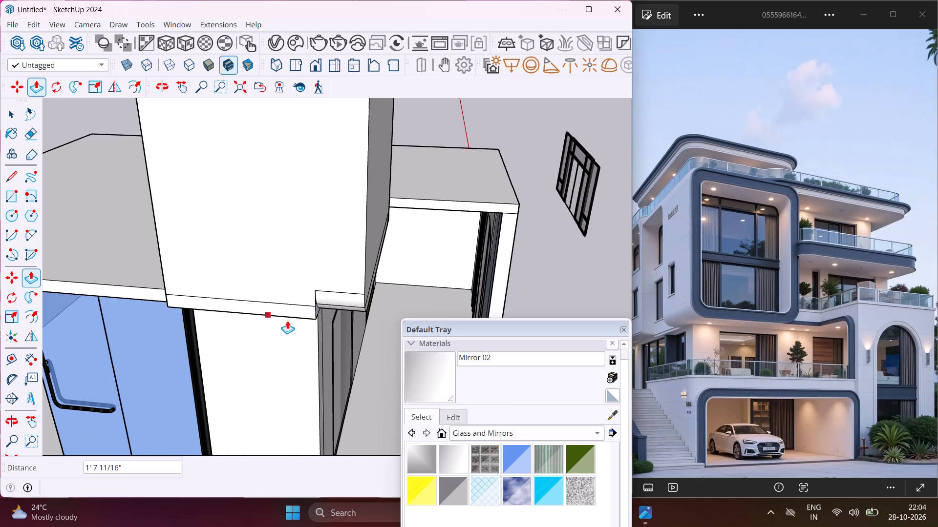
{"action": "scroll", "coordinate": [312, 315], "scroll_direction": "up", "scroll_amount": 7}
{"action": "key", "text": "Escape"}
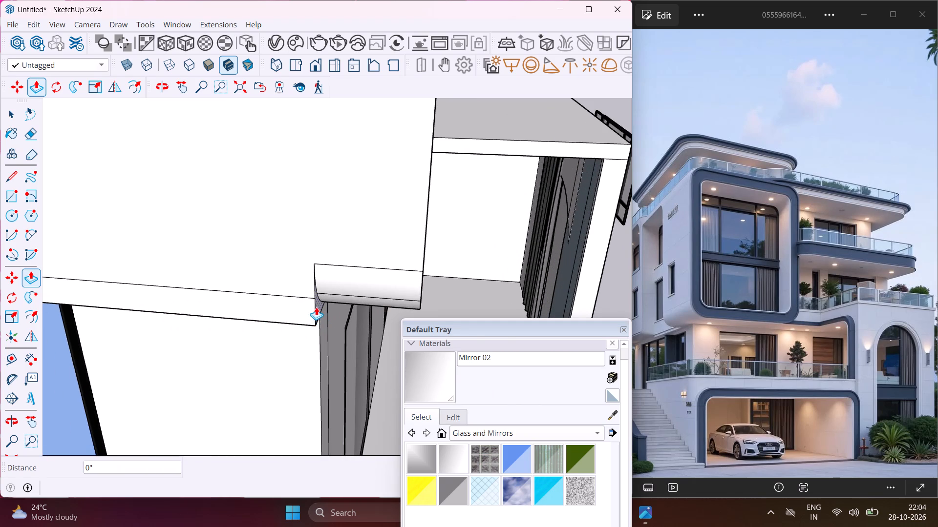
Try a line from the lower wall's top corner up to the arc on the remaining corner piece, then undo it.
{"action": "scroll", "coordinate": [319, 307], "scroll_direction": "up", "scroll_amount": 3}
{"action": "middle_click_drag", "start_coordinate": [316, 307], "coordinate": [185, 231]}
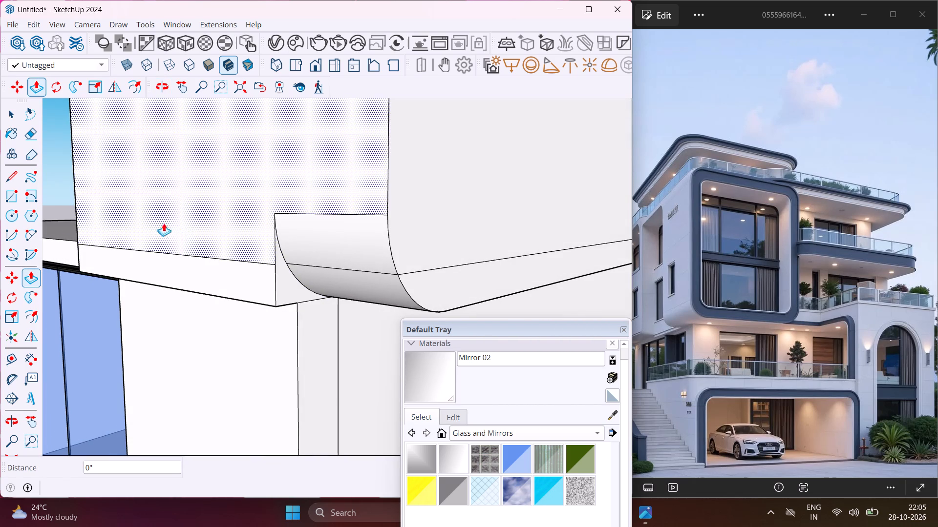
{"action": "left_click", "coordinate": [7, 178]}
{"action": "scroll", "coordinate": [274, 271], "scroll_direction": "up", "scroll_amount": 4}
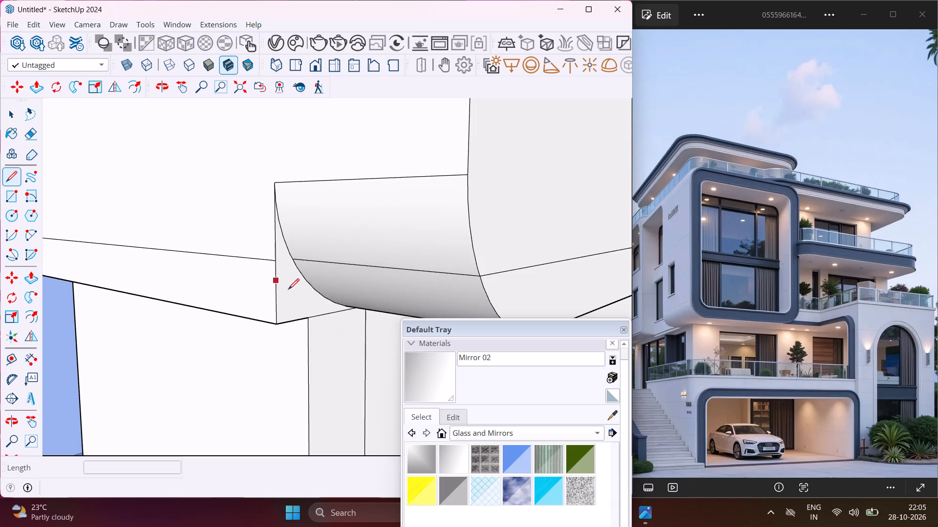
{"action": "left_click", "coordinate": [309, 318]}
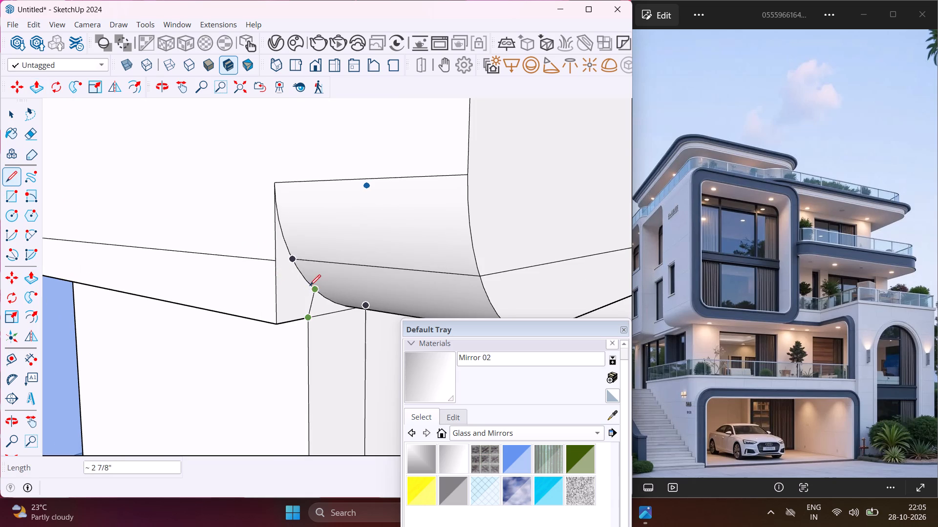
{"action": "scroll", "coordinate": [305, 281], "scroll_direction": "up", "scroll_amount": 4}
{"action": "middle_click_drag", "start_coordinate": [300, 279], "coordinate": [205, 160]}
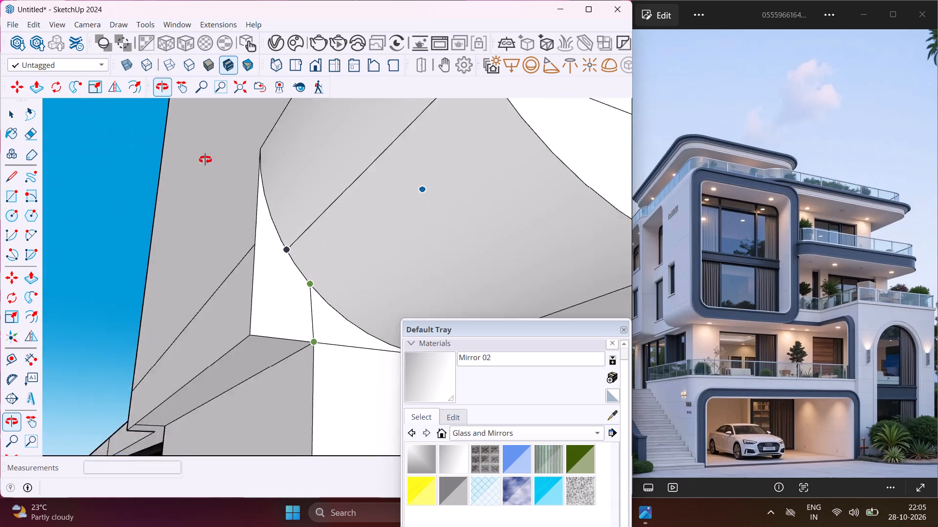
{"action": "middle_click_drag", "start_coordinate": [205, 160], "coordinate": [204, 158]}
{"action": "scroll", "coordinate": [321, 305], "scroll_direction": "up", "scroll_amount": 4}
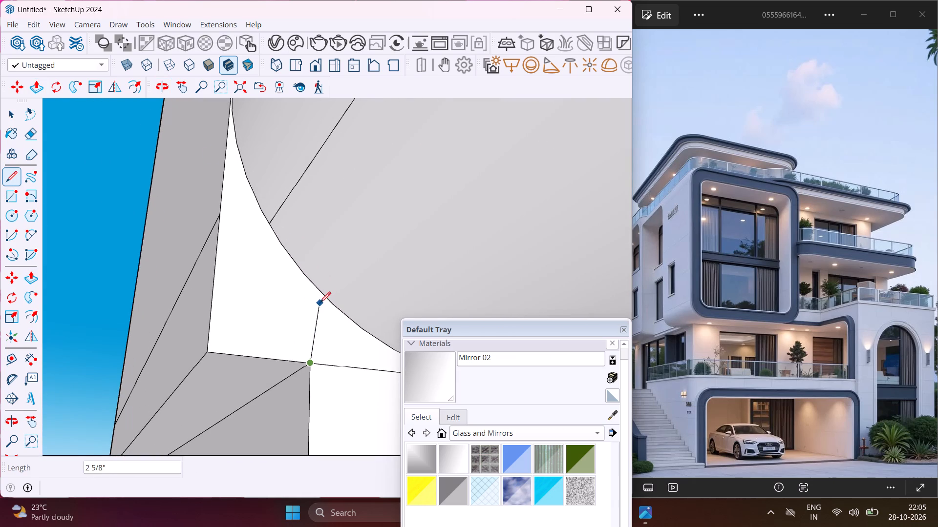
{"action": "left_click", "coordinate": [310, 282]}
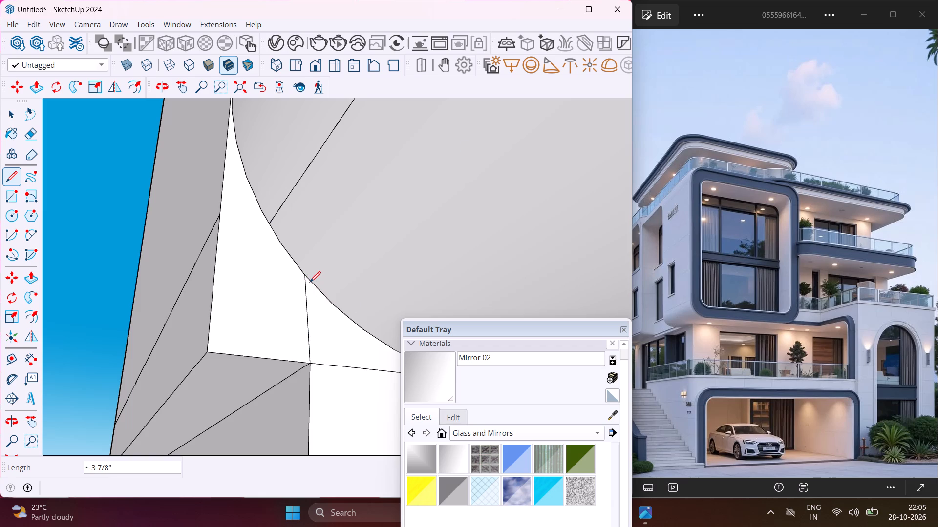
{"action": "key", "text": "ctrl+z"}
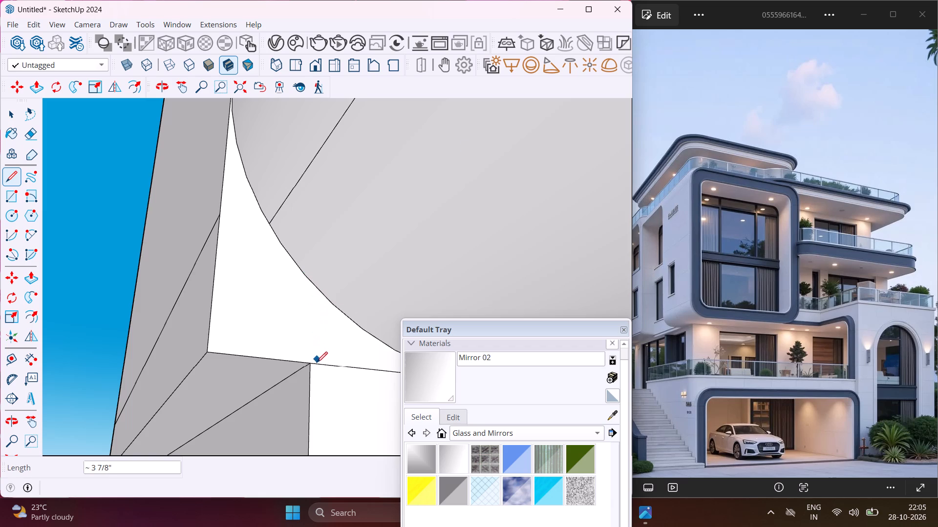
Draw a vertical line about 3 1/4" long from the lower wall's top corner up to the arc, splitting the remaining corner piece.
{"action": "left_click", "coordinate": [312, 364]}
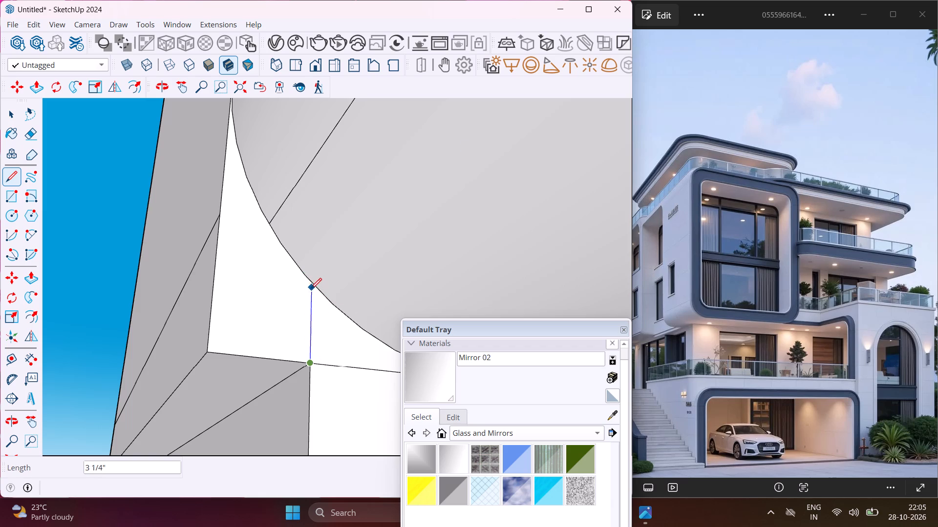
{"action": "left_click", "coordinate": [309, 285]}
{"action": "key", "text": "Escape"}
{"action": "key", "text": "space"}
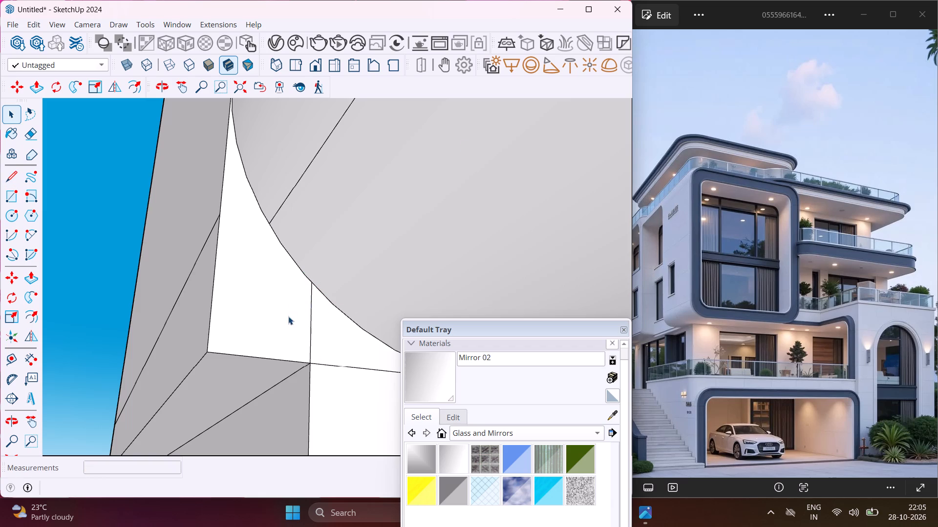
Push/Pull the outer part of the split corner piece along the block's bottom edge by about 4' 6 1/2".
{"action": "middle_click_drag", "start_coordinate": [288, 316], "coordinate": [337, 371]}
{"action": "left_click", "coordinate": [287, 339]}
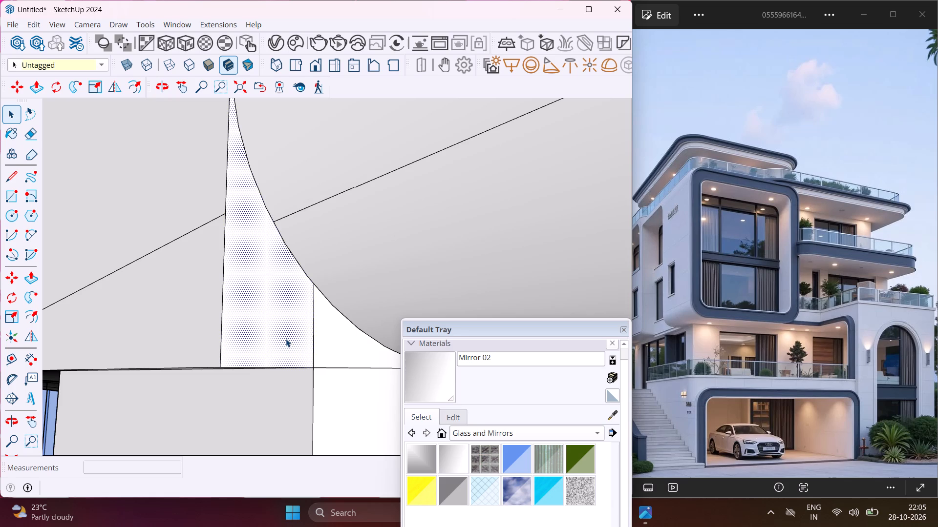
{"action": "key", "text": "p"}
{"action": "left_click", "coordinate": [286, 339]}
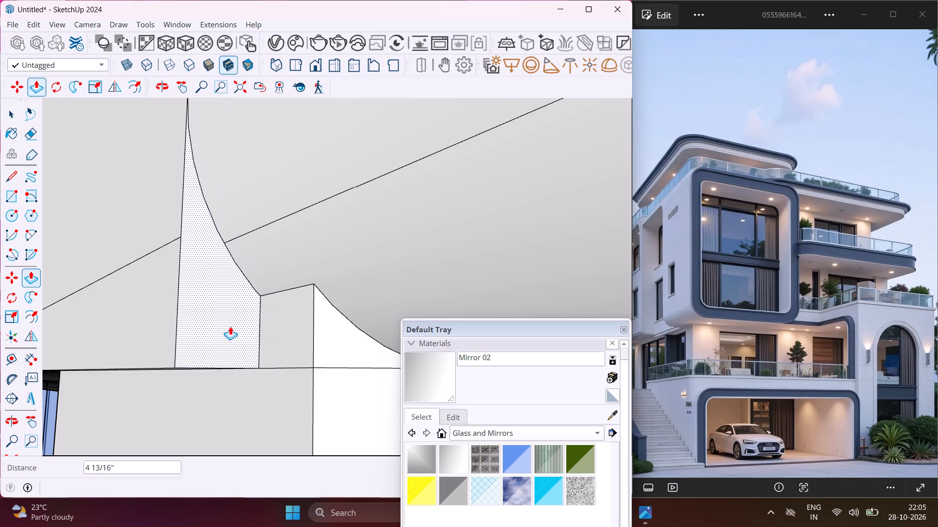
{"action": "scroll", "coordinate": [230, 326], "scroll_direction": "down", "scroll_amount": 6}
{"action": "middle_click_drag", "start_coordinate": [230, 326], "coordinate": [338, 375]}
{"action": "scroll", "coordinate": [327, 369], "scroll_direction": "down", "scroll_amount": 5}
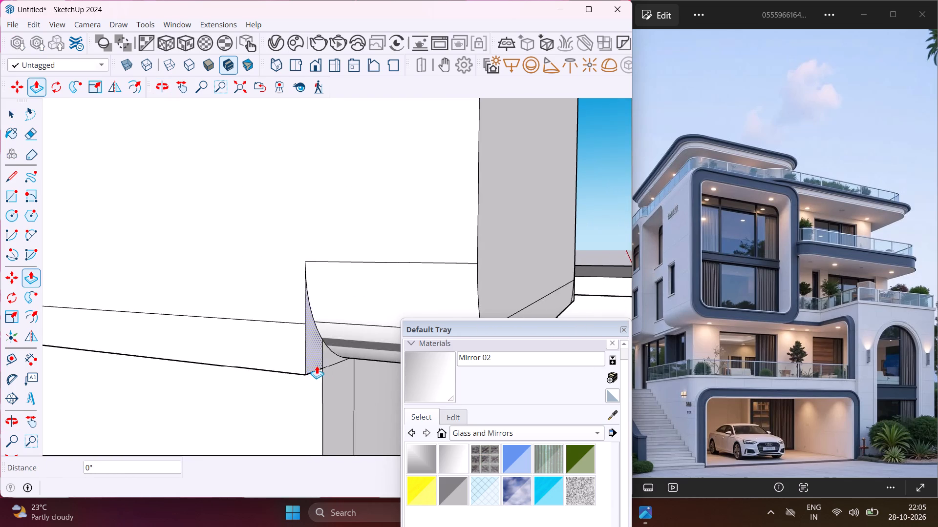
{"action": "scroll", "coordinate": [316, 365], "scroll_direction": "down", "scroll_amount": 5}
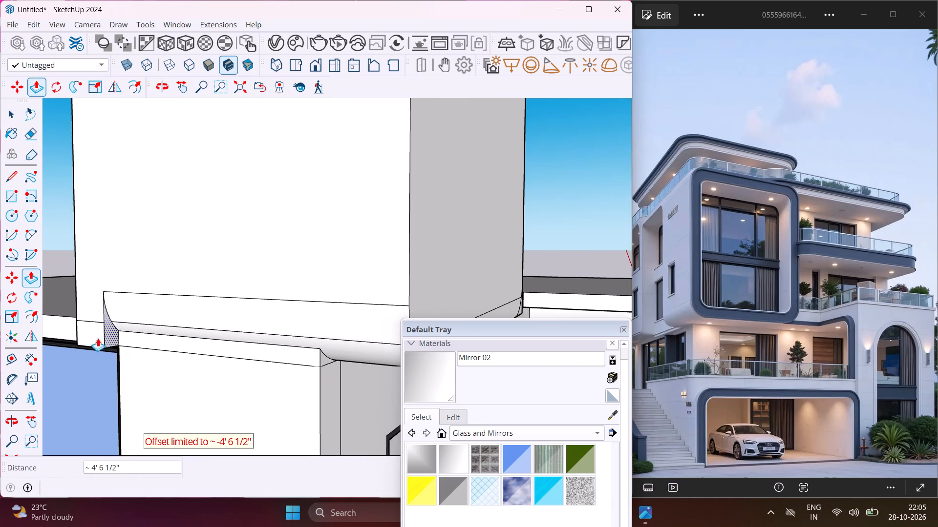
{"action": "scroll", "coordinate": [105, 342], "scroll_direction": "up", "scroll_amount": 4}
{"action": "left_click", "coordinate": [105, 342]}
{"action": "scroll", "coordinate": [105, 342], "scroll_direction": "up", "scroll_amount": 4}
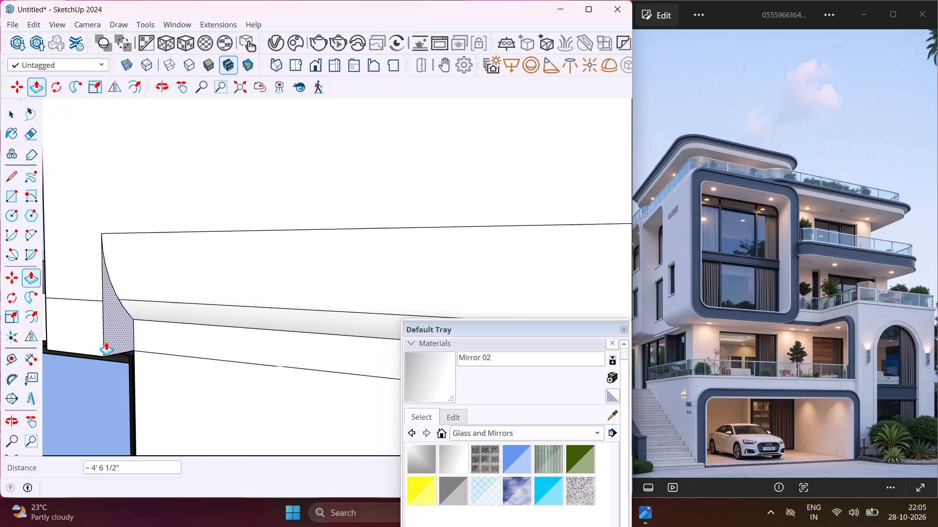
{"action": "key", "text": "Escape"}
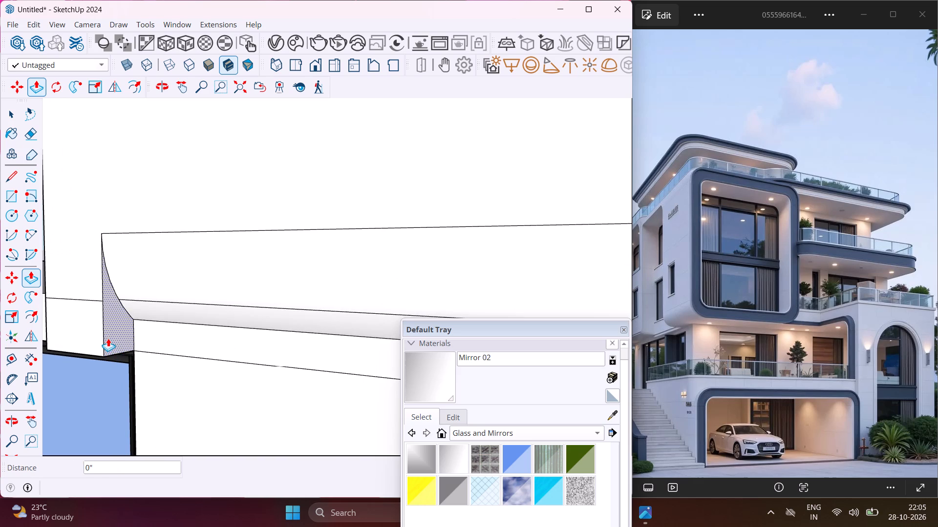
Push/Pull the same corner piece a further 9 1/4" or so to the block's far end.
{"action": "left_click", "coordinate": [108, 338]}
{"action": "scroll", "coordinate": [85, 336], "scroll_direction": "down", "scroll_amount": 5}
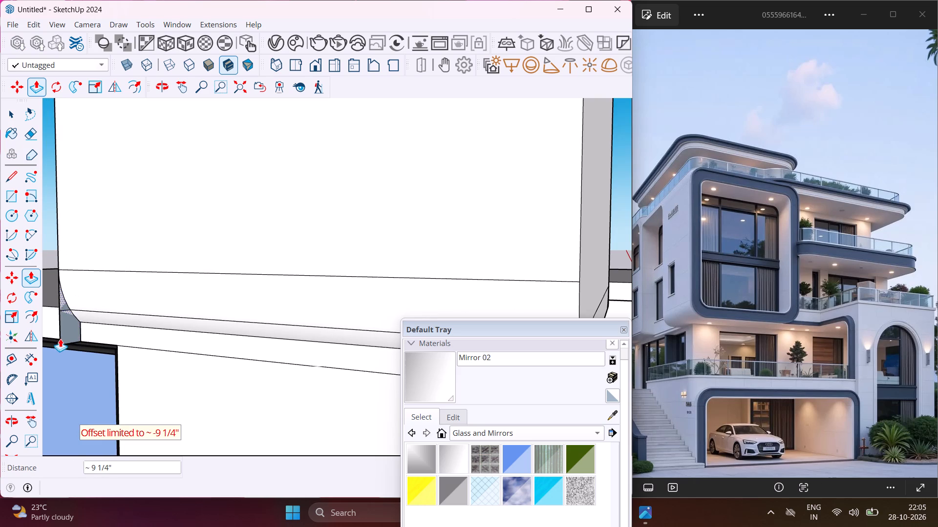
{"action": "left_click", "coordinate": [57, 340]}
{"action": "key", "text": "Escape"}
{"action": "key", "text": "space"}
Erase the leftover vertical edges and two stray stub edges outside the arc at the far end of the corner cut.
{"action": "middle_click_drag", "start_coordinate": [58, 345], "coordinate": [324, 355]}
{"action": "scroll", "coordinate": [243, 316], "scroll_direction": "down", "scroll_amount": 3}
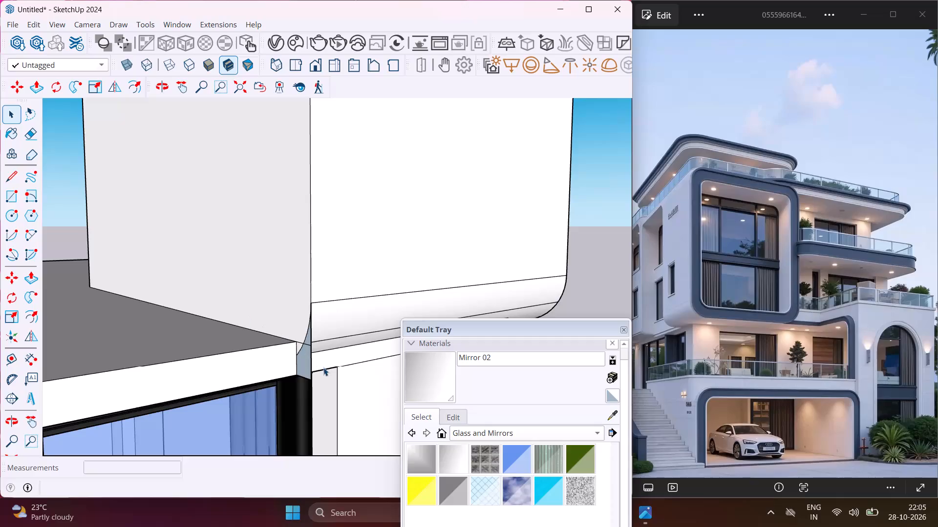
{"action": "middle_click_drag", "start_coordinate": [324, 367], "coordinate": [392, 379]}
{"action": "scroll", "coordinate": [180, 305], "scroll_direction": "down", "scroll_amount": 5}
{"action": "middle_click_drag", "start_coordinate": [246, 352], "coordinate": [264, 351]}
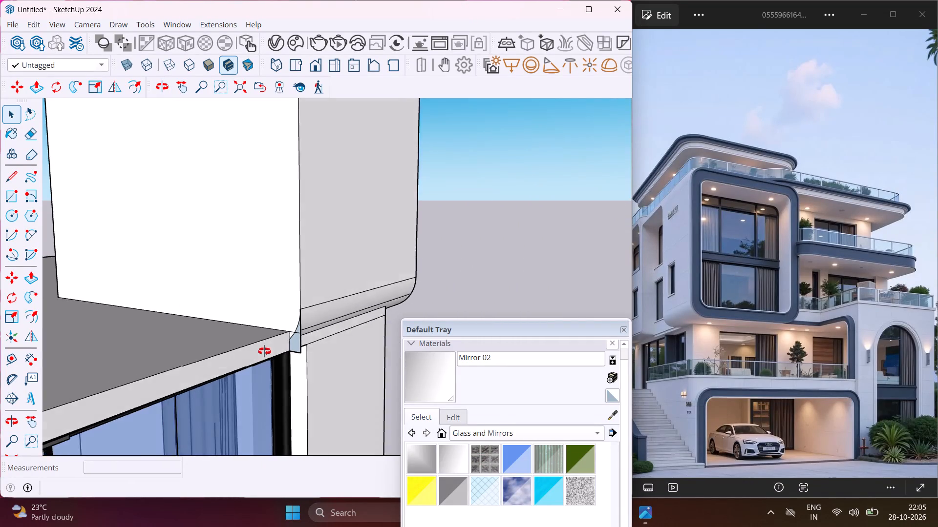
{"action": "middle_click_drag", "start_coordinate": [264, 351], "coordinate": [308, 338]}
{"action": "scroll", "coordinate": [375, 322], "scroll_direction": "up", "scroll_amount": 5}
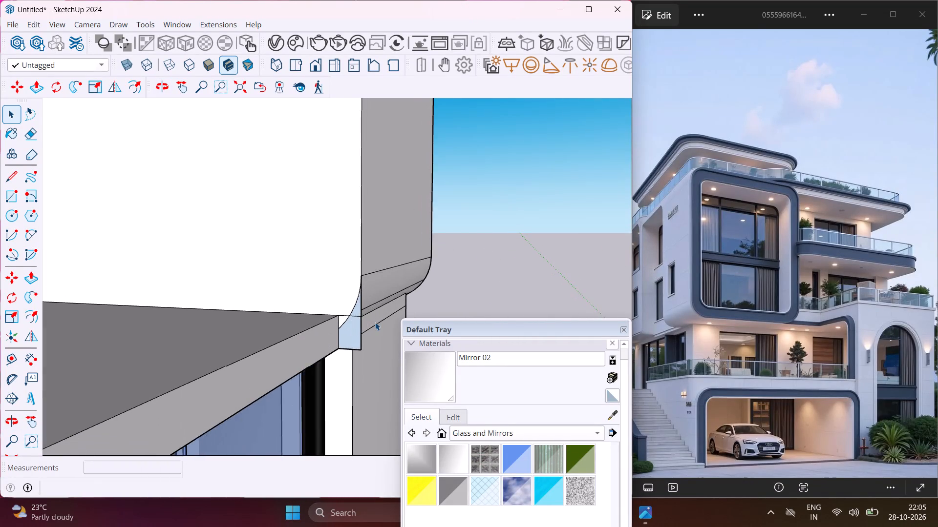
{"action": "scroll", "coordinate": [374, 322], "scroll_direction": "up", "scroll_amount": 5}
{"action": "key", "text": "e"}
{"action": "scroll", "coordinate": [358, 333], "scroll_direction": "up", "scroll_amount": 4}
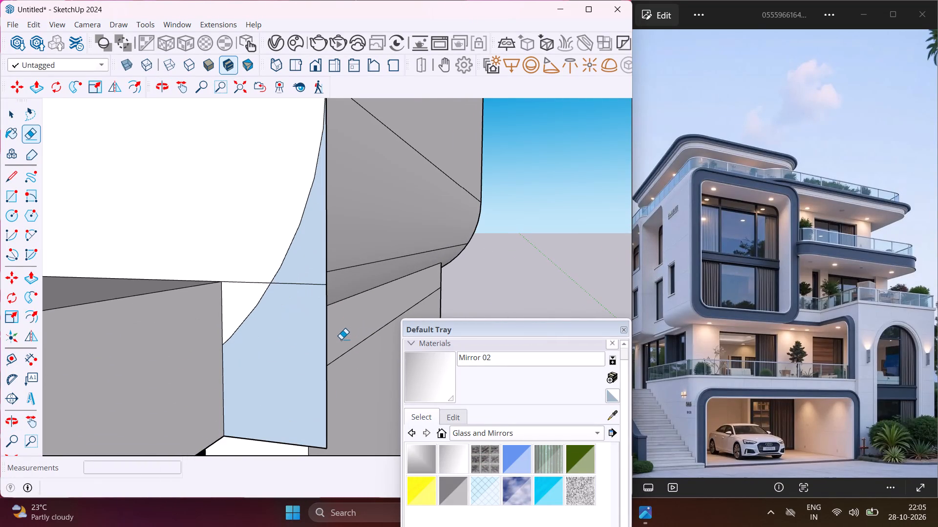
{"action": "left_click", "coordinate": [326, 342]}
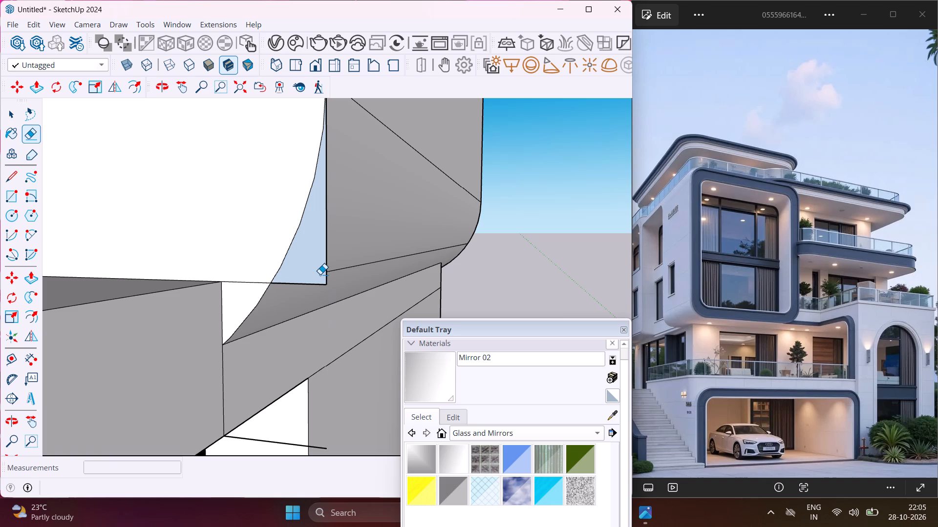
{"action": "left_click", "coordinate": [326, 266]}
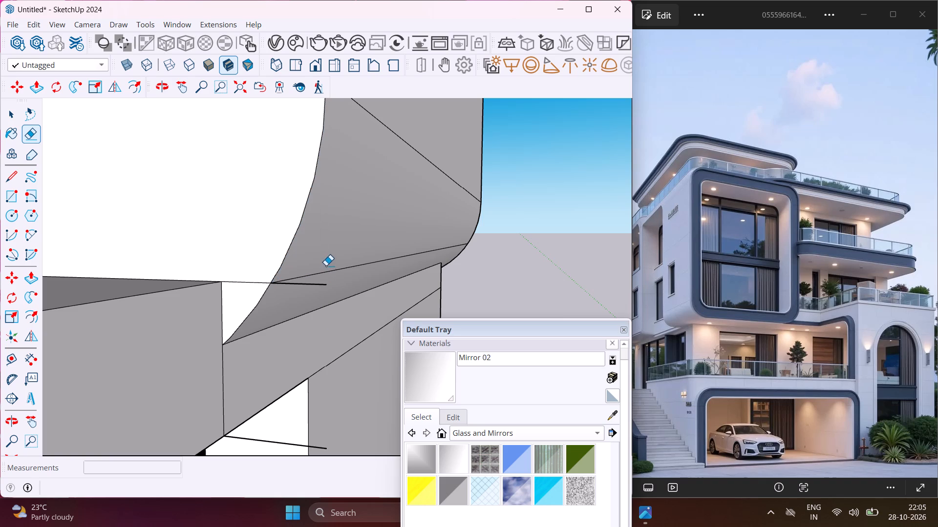
{"action": "left_click", "coordinate": [319, 285]}
{"action": "scroll", "coordinate": [311, 300], "scroll_direction": "down", "scroll_amount": 4}
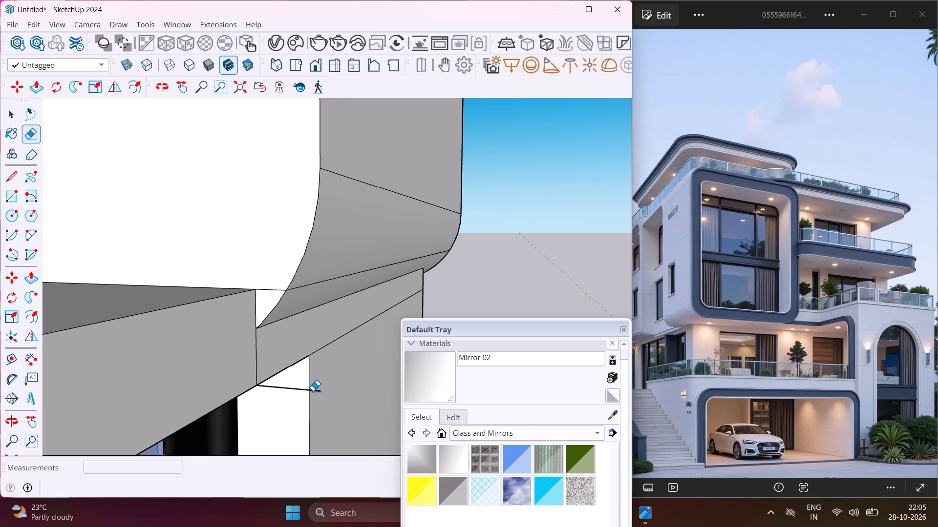
{"action": "left_click", "coordinate": [316, 390]}
{"action": "left_click", "coordinate": [318, 391]}
{"action": "key", "text": "Escape"}
{"action": "key", "text": "space"}
Examine the rounded bottom edge of the upper-storey block where it meets the lower wall and roof slab.
{"action": "scroll", "coordinate": [217, 279], "scroll_direction": "down", "scroll_amount": 11}
{"action": "middle_click_drag", "start_coordinate": [328, 264], "coordinate": [254, 288]}
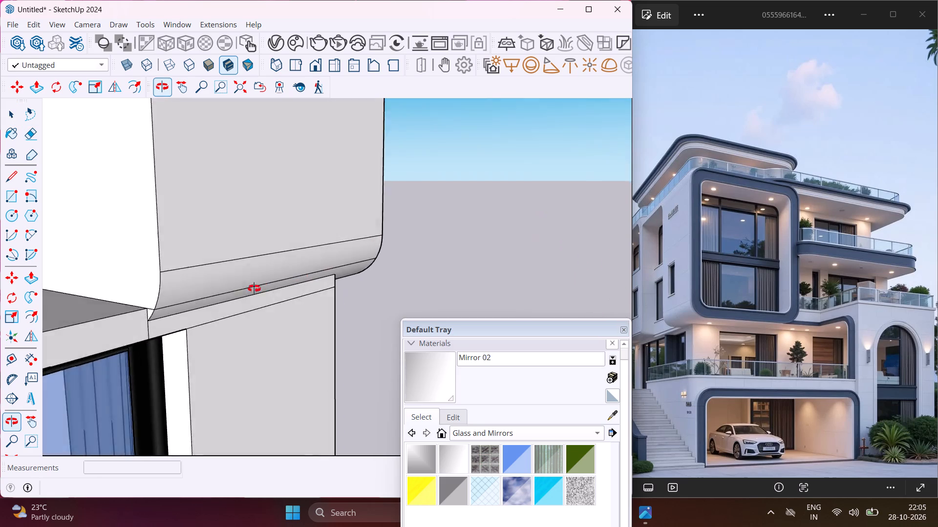
{"action": "middle_click_drag", "start_coordinate": [254, 288], "coordinate": [151, 312]}
{"action": "scroll", "coordinate": [134, 301], "scroll_direction": "down", "scroll_amount": 5}
{"action": "middle_click_drag", "start_coordinate": [139, 306], "coordinate": [221, 320]}
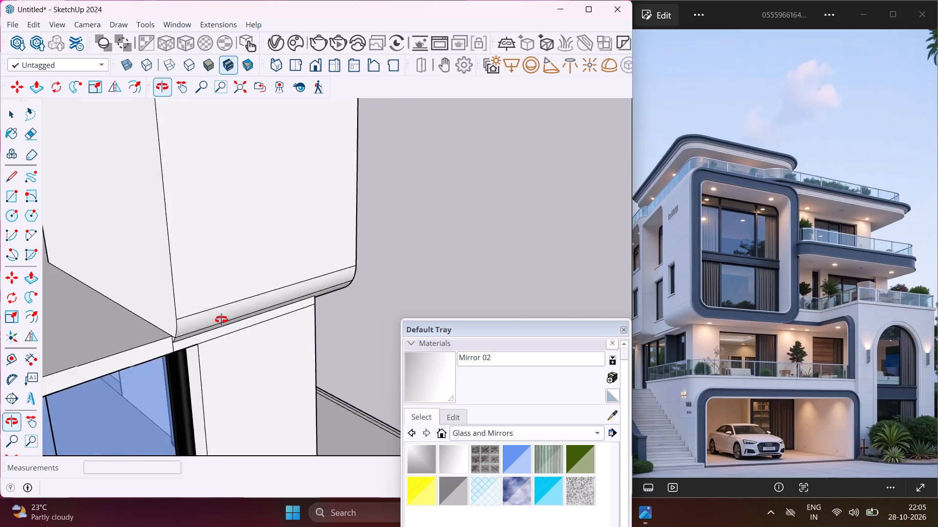
{"action": "middle_click_drag", "start_coordinate": [221, 320], "coordinate": [301, 335]}
{"action": "scroll", "coordinate": [251, 318], "scroll_direction": "down", "scroll_amount": 5}
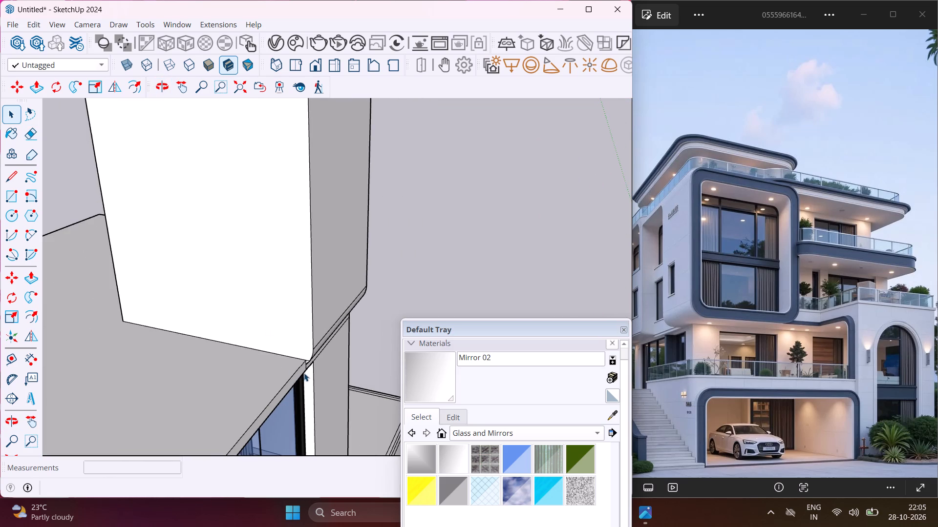
{"action": "scroll", "coordinate": [306, 366], "scroll_direction": "up", "scroll_amount": 10}
{"action": "scroll", "coordinate": [323, 346], "scroll_direction": "up", "scroll_amount": 11}
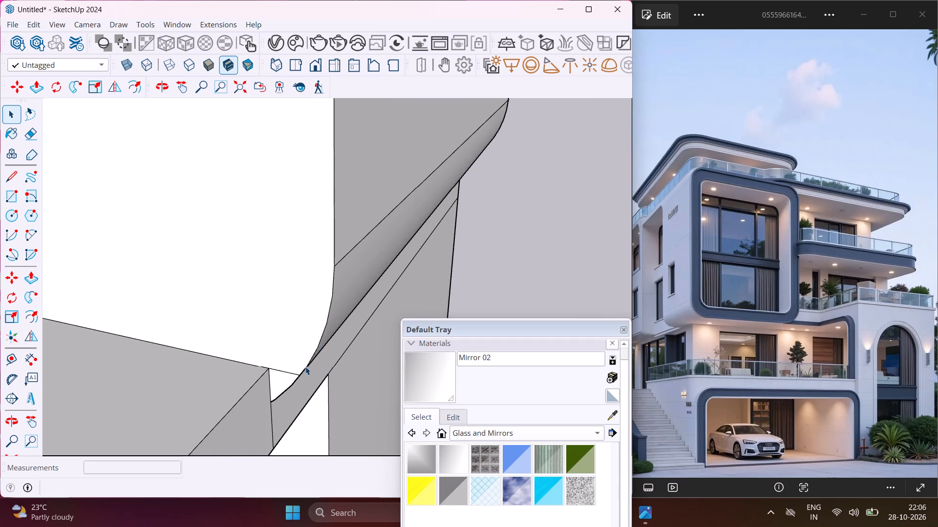
{"action": "middle_click_drag", "start_coordinate": [305, 366], "coordinate": [265, 304]}
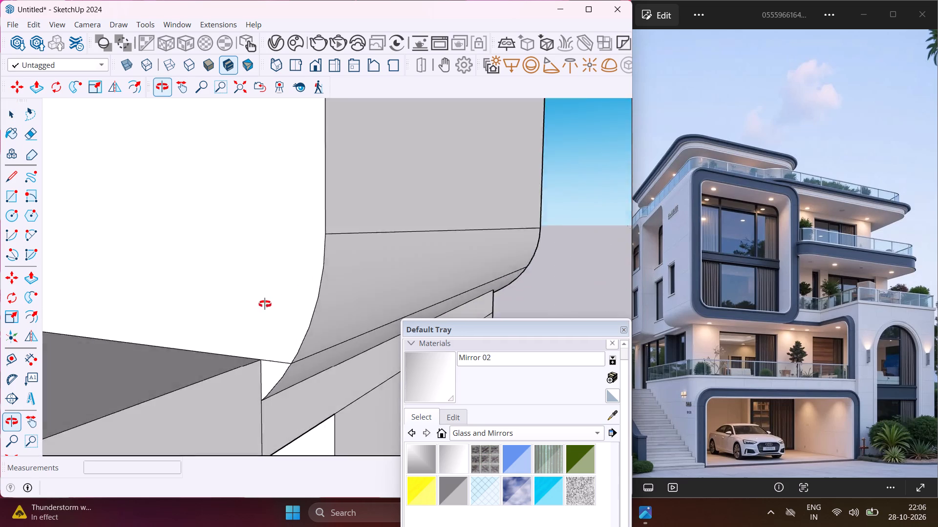
{"action": "middle_click_drag", "start_coordinate": [265, 304], "coordinate": [170, 347]}
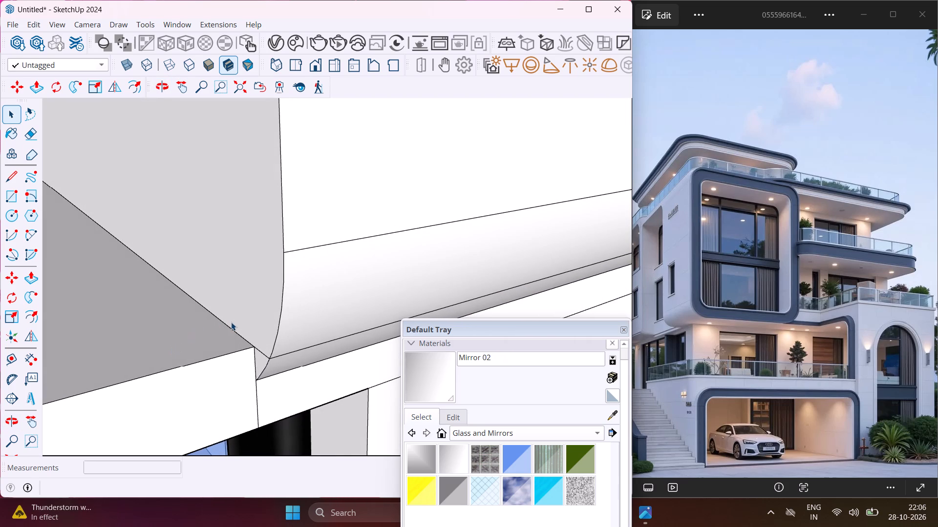
{"action": "scroll", "coordinate": [231, 322], "scroll_direction": "down", "scroll_amount": 20}
{"action": "scroll", "coordinate": [235, 319], "scroll_direction": "down", "scroll_amount": 6}
{"action": "middle_click_drag", "start_coordinate": [332, 263], "coordinate": [210, 260]}
{"action": "scroll", "coordinate": [210, 260], "scroll_direction": "down", "scroll_amount": 5}
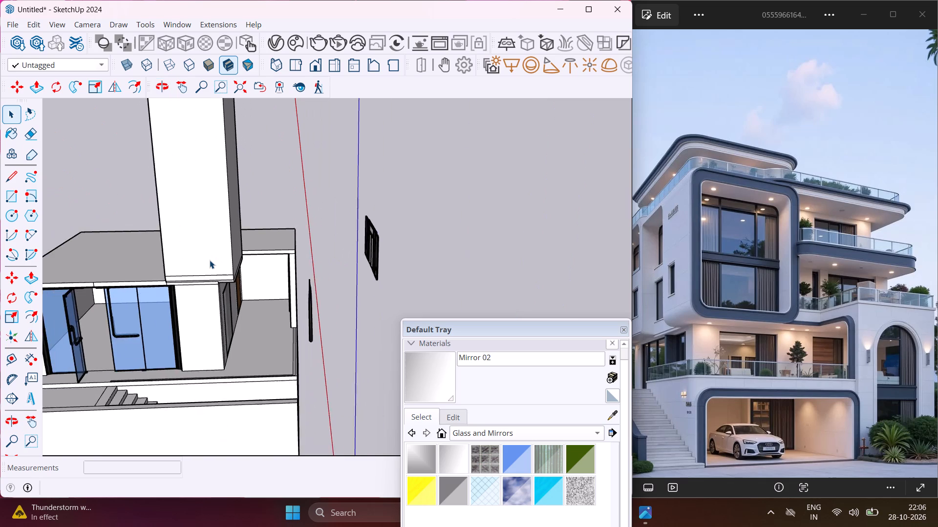
{"action": "scroll", "coordinate": [218, 237], "scroll_direction": "down", "scroll_amount": 7}
Erase the short edge between the arc and the vertical edge at the block's opposite bottom corner.
{"action": "scroll", "coordinate": [219, 143], "scroll_direction": "up", "scroll_amount": 5}
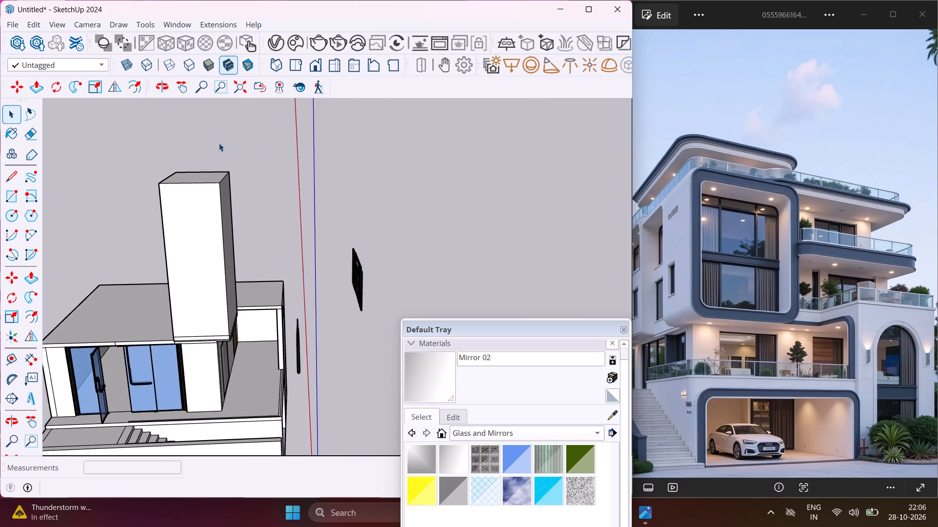
{"action": "scroll", "coordinate": [219, 143], "scroll_direction": "up", "scroll_amount": 5}
{"action": "middle_click_drag", "start_coordinate": [215, 228], "coordinate": [107, 235]}
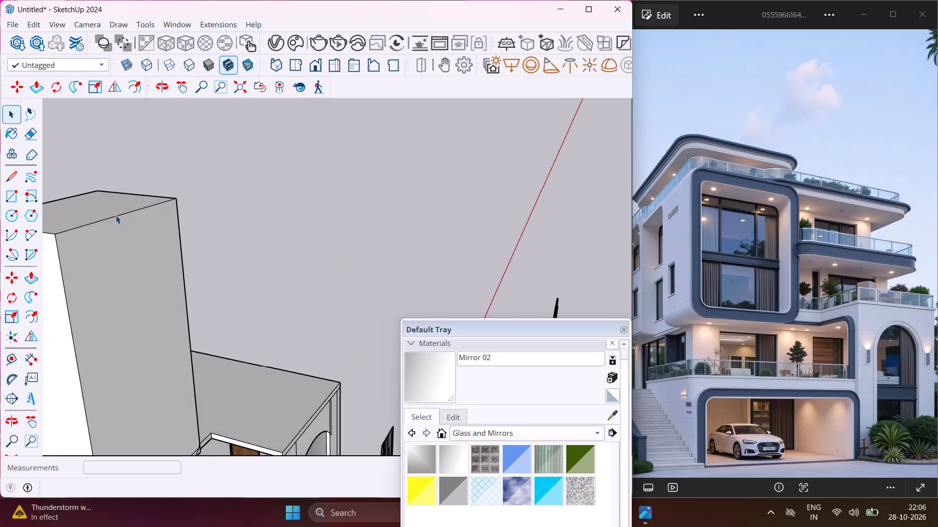
{"action": "scroll", "coordinate": [116, 215], "scroll_direction": "down", "scroll_amount": 1}
{"action": "scroll", "coordinate": [196, 437], "scroll_direction": "up", "scroll_amount": 5}
{"action": "middle_click_drag", "start_coordinate": [196, 437], "coordinate": [129, 394]}
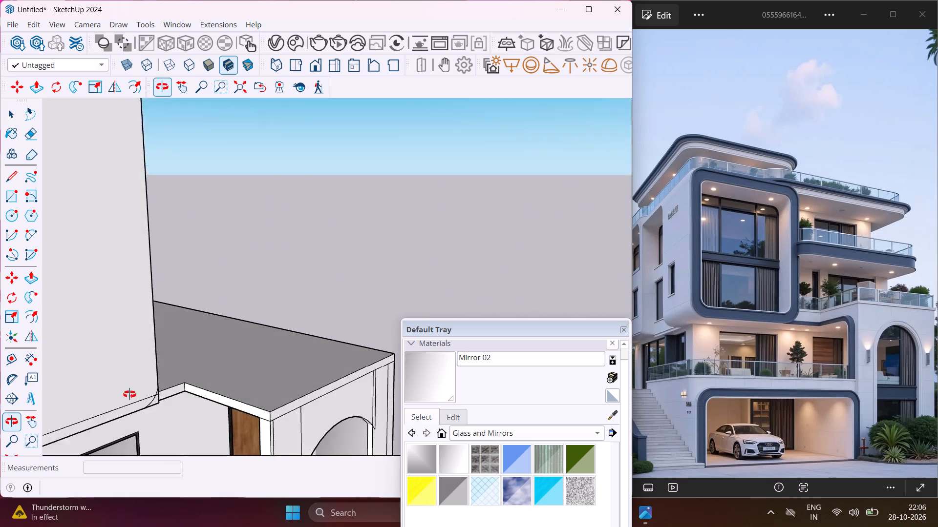
{"action": "middle_click_drag", "start_coordinate": [129, 394], "coordinate": [114, 383]}
{"action": "scroll", "coordinate": [141, 391], "scroll_direction": "up", "scroll_amount": 5}
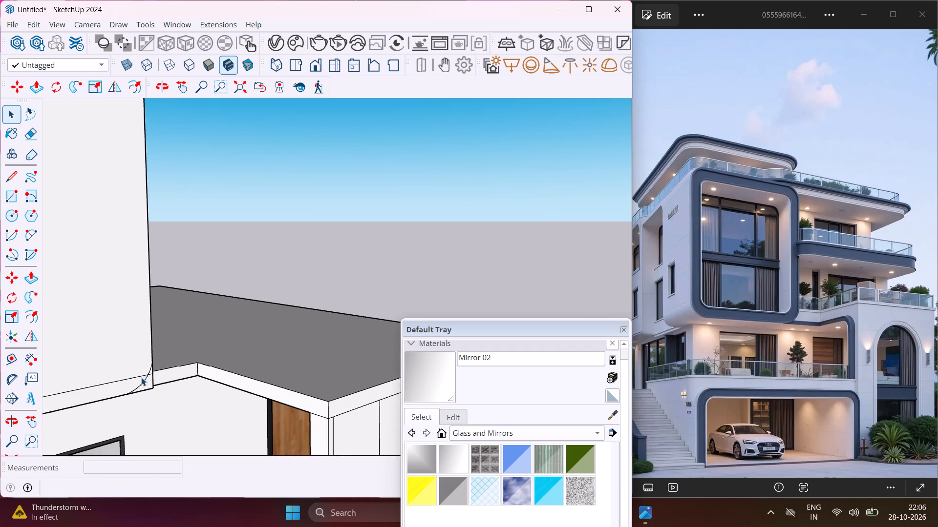
{"action": "scroll", "coordinate": [141, 377], "scroll_direction": "up", "scroll_amount": 10}
{"action": "middle_click_drag", "start_coordinate": [152, 382], "coordinate": [117, 350]}
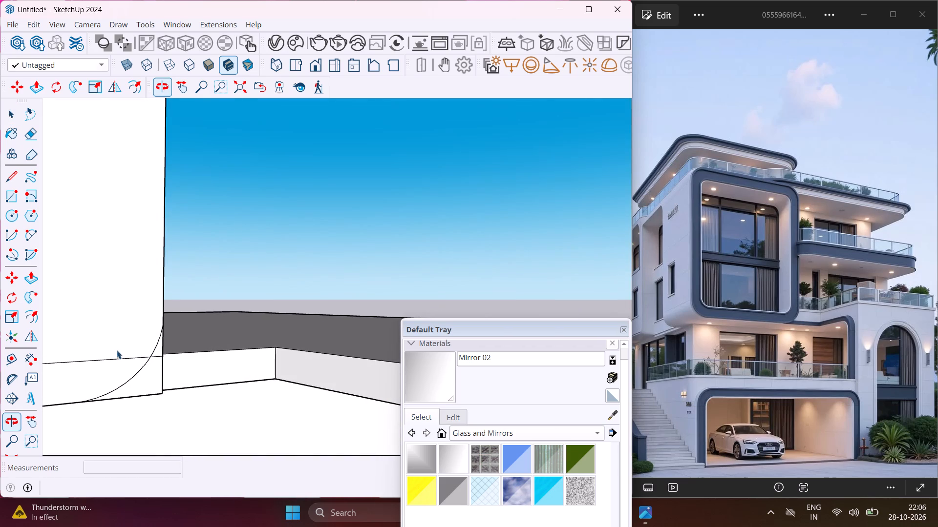
{"action": "key", "text": "e"}
{"action": "scroll", "coordinate": [163, 374], "scroll_direction": "up", "scroll_amount": 8}
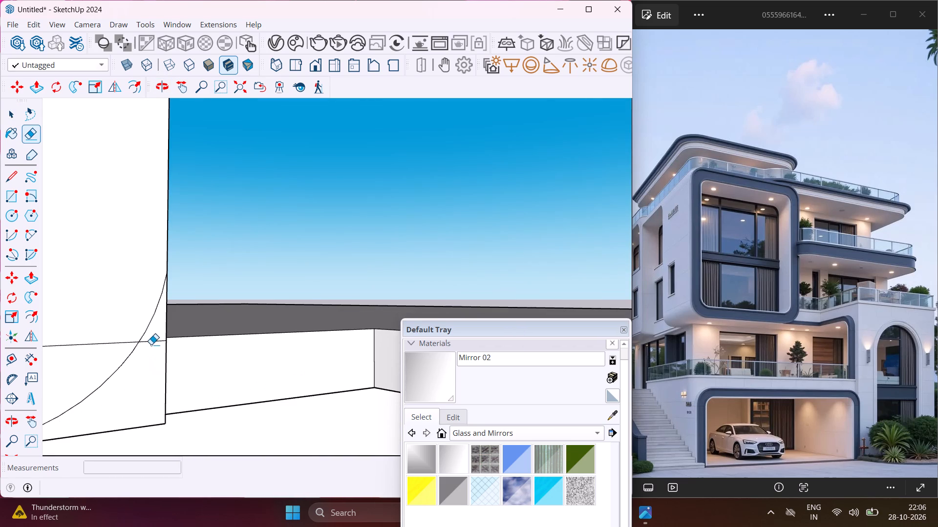
{"action": "left_click", "coordinate": [151, 342]}
{"action": "key", "text": "Escape"}
{"action": "key", "text": "space"}
Push/Pull the corner piece outside that bottom arc inward by about 3 3/16".
{"action": "middle_click_drag", "start_coordinate": [150, 342], "coordinate": [191, 228]}
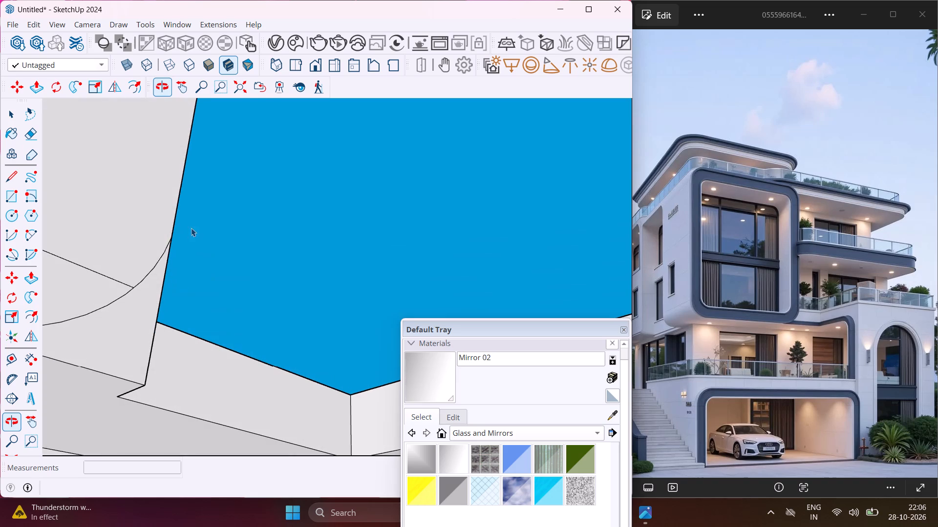
{"action": "left_click", "coordinate": [131, 340]}
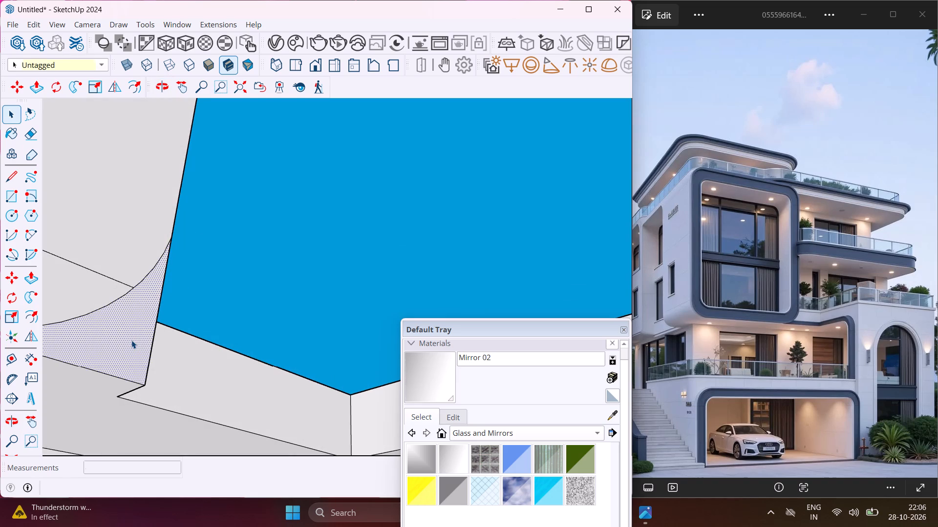
{"action": "key", "text": "p"}
{"action": "left_click", "coordinate": [131, 340]}
{"action": "left_click", "coordinate": [165, 394]}
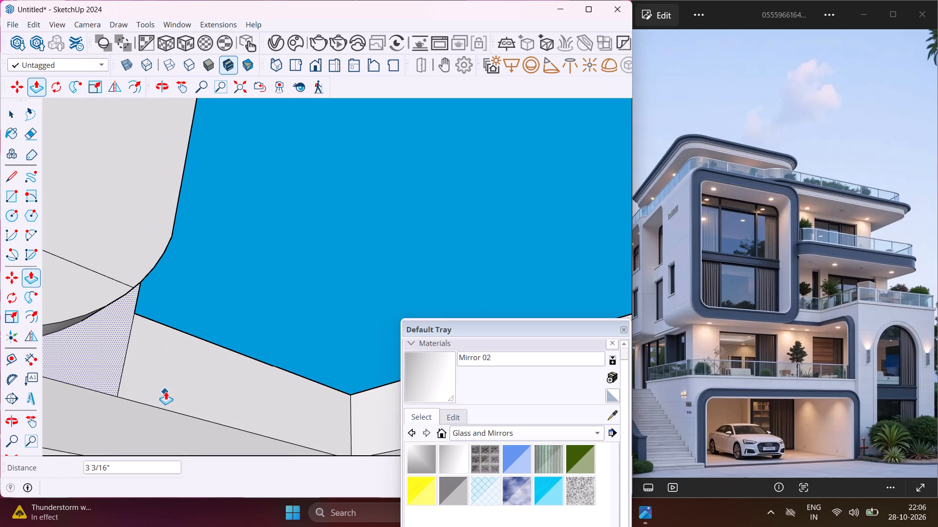
{"action": "key", "text": "Escape"}
{"action": "key", "text": "space"}
Inspect the trimmed bottom corner of the block from several sides.
{"action": "middle_click_drag", "start_coordinate": [164, 373], "coordinate": [53, 451]}
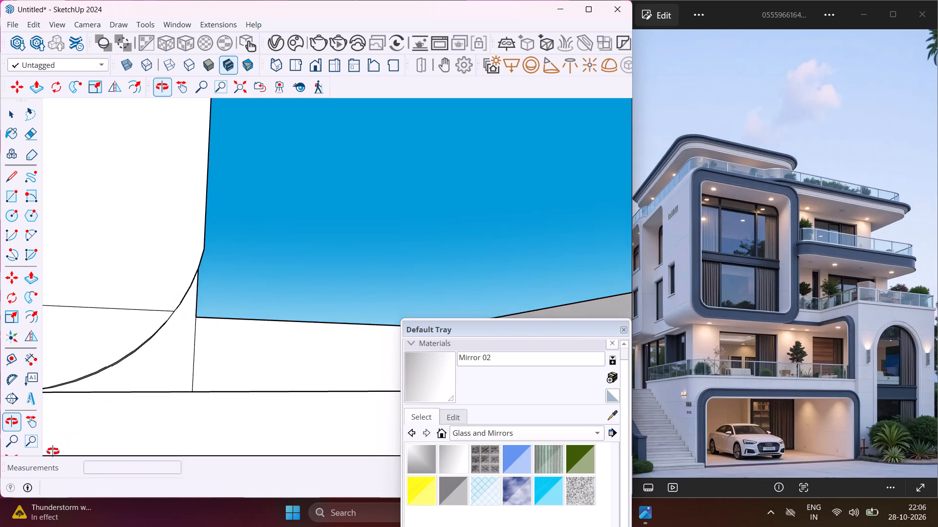
{"action": "middle_click_drag", "start_coordinate": [53, 451], "coordinate": [52, 451]}
{"action": "middle_click_drag", "start_coordinate": [201, 299], "coordinate": [126, 324]}
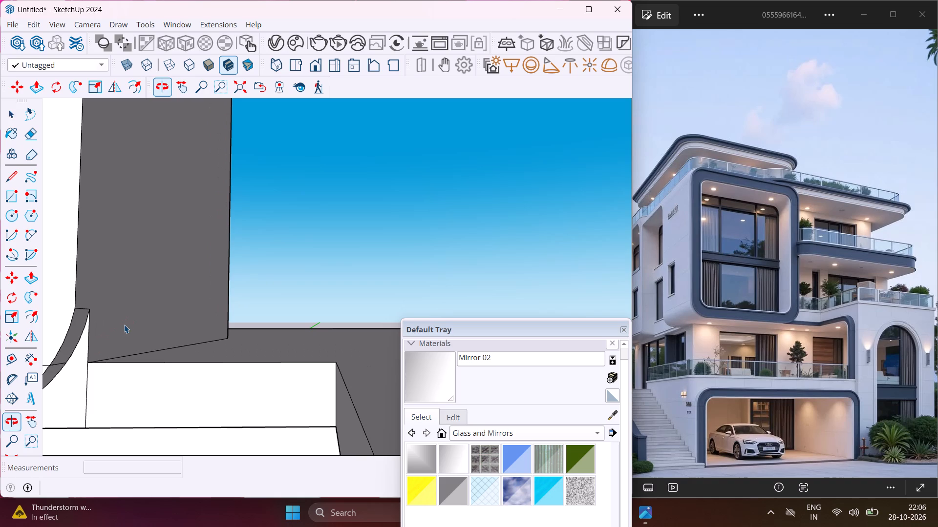
{"action": "middle_click_drag", "start_coordinate": [96, 345], "coordinate": [247, 371]}
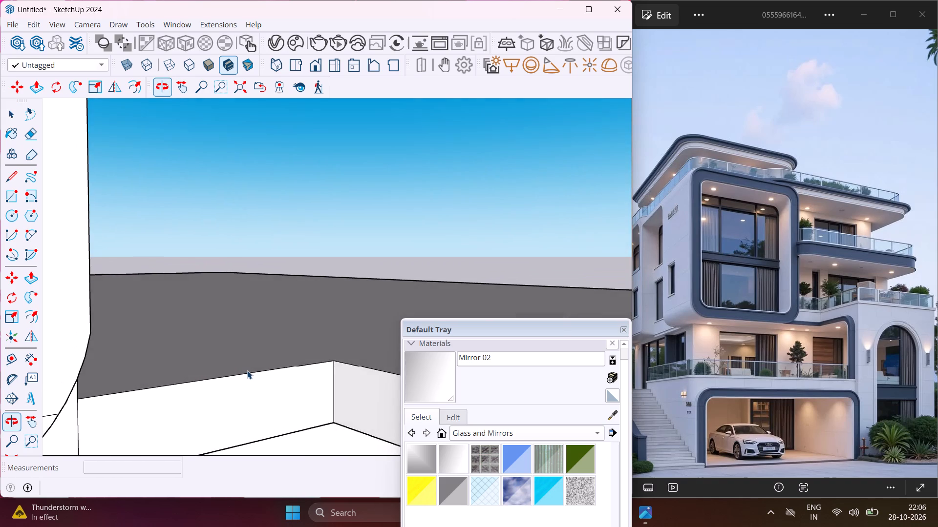
{"action": "scroll", "coordinate": [247, 370], "scroll_direction": "down", "scroll_amount": 17}
{"action": "scroll", "coordinate": [251, 371], "scroll_direction": "down", "scroll_amount": 6}
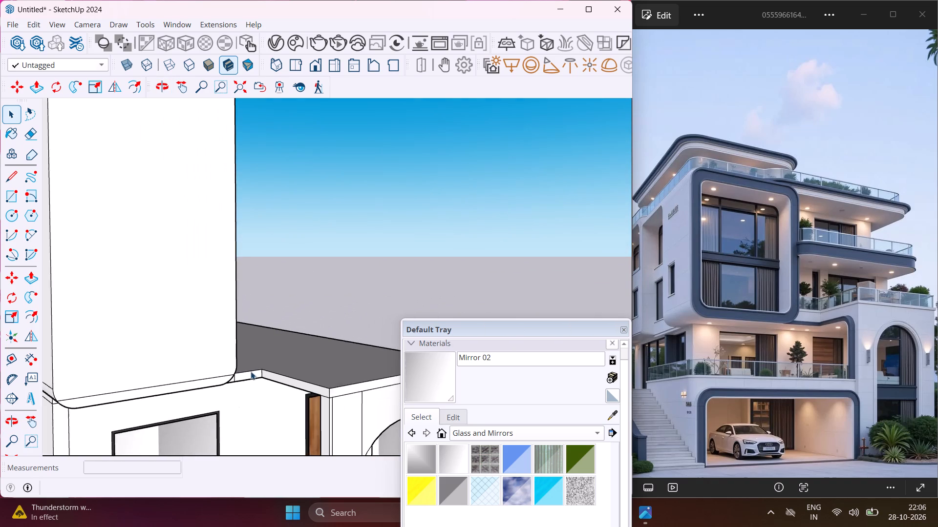
{"action": "scroll", "coordinate": [250, 370], "scroll_direction": "down", "scroll_amount": 9}
Draw a tangent arc of about 11 15/16" radius across one top corner of the block's large side face.
{"action": "scroll", "coordinate": [180, 220], "scroll_direction": "up", "scroll_amount": 5}
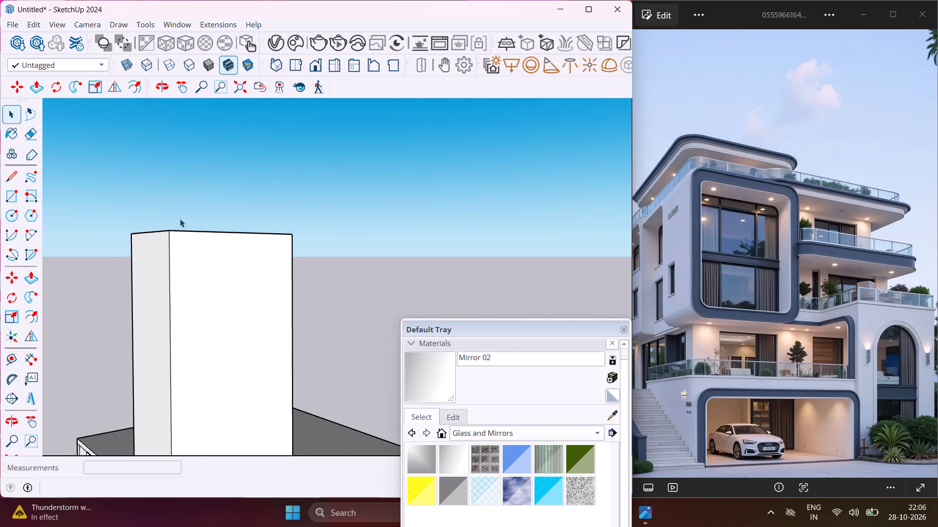
{"action": "middle_click_drag", "start_coordinate": [180, 219], "coordinate": [160, 297]}
{"action": "scroll", "coordinate": [125, 361], "scroll_direction": "up", "scroll_amount": 5}
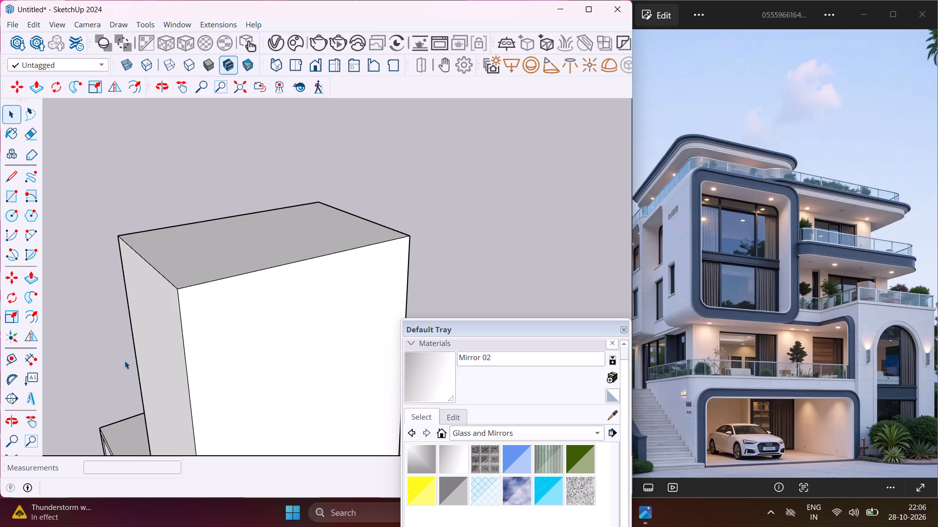
{"action": "scroll", "coordinate": [190, 331], "scroll_direction": "down", "scroll_amount": 5}
{"action": "middle_click_drag", "start_coordinate": [189, 329], "coordinate": [169, 314]}
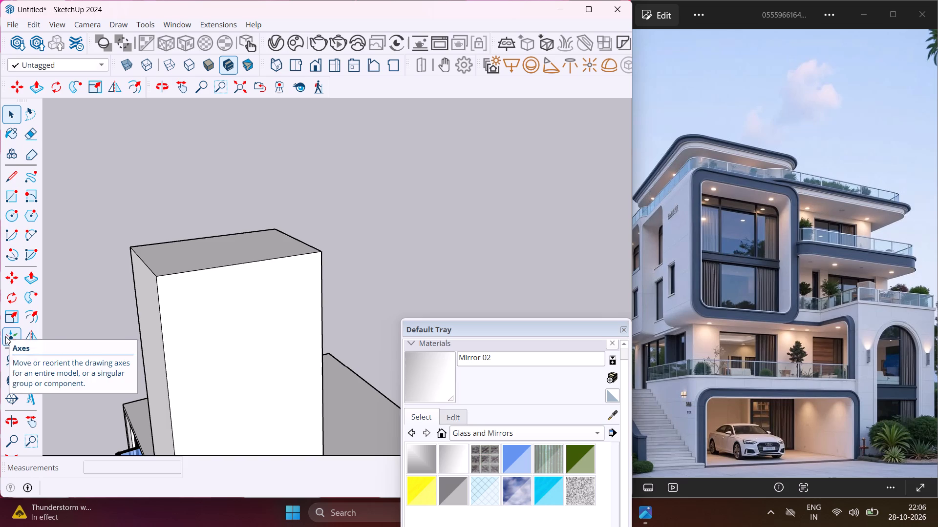
{"action": "left_click", "coordinate": [23, 235]}
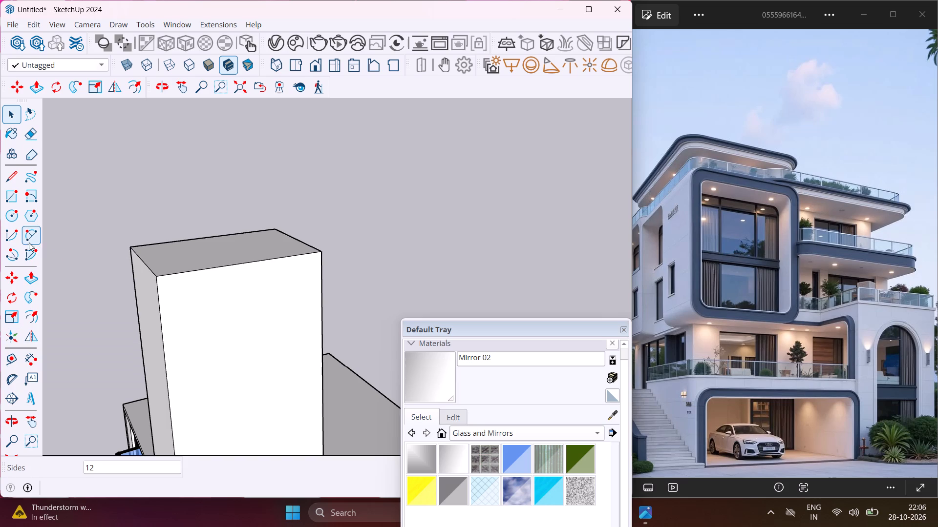
{"action": "scroll", "coordinate": [163, 289], "scroll_direction": "up", "scroll_amount": 3}
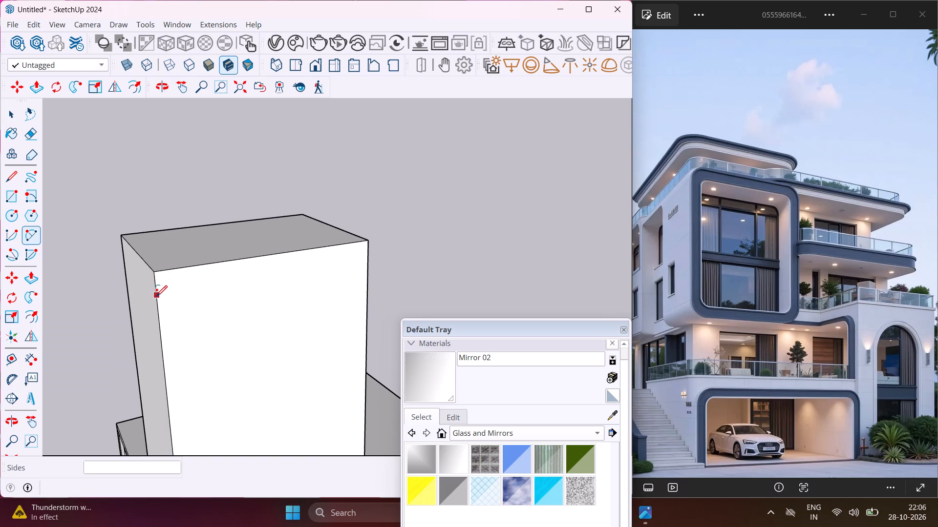
{"action": "left_click", "coordinate": [156, 296]}
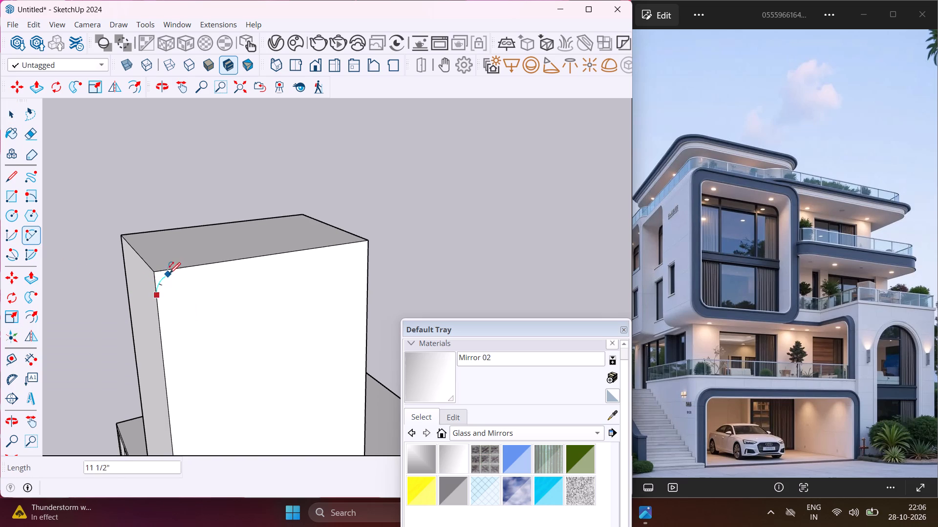
{"action": "left_click", "coordinate": [177, 267]}
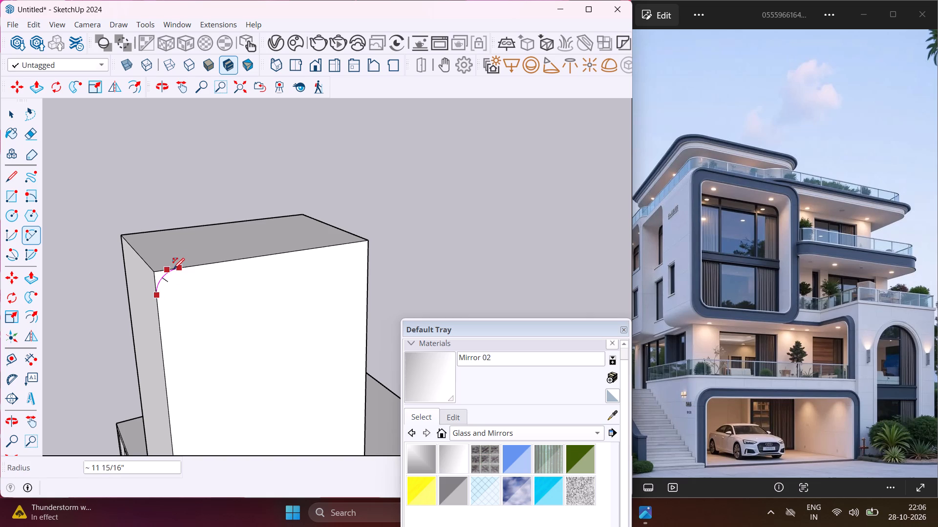
{"action": "left_click", "coordinate": [170, 271]}
Draw a matching tangent arc of about 11 5/8" radius across the other top corner of the same face.
{"action": "scroll", "coordinate": [361, 245], "scroll_direction": "up", "scroll_amount": 1}
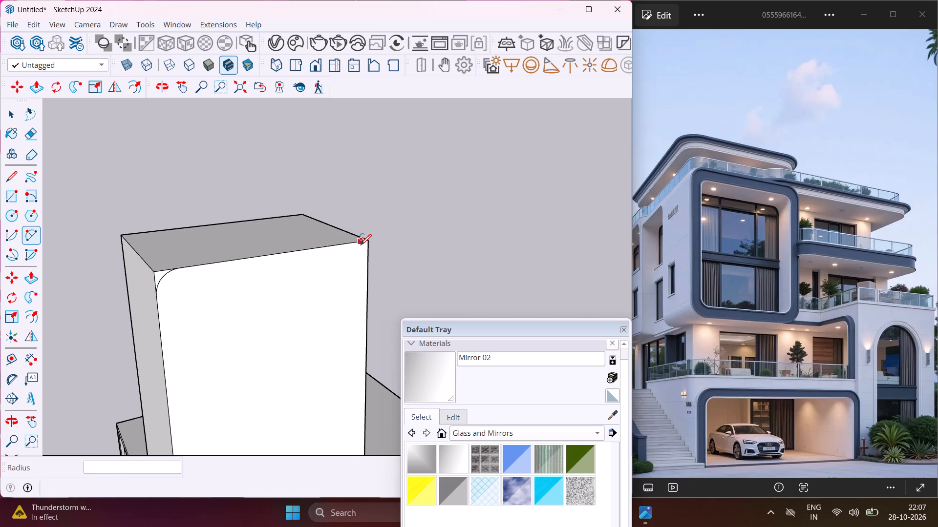
{"action": "scroll", "coordinate": [361, 245], "scroll_direction": "up", "scroll_amount": 1}
{"action": "left_click", "coordinate": [372, 264]}
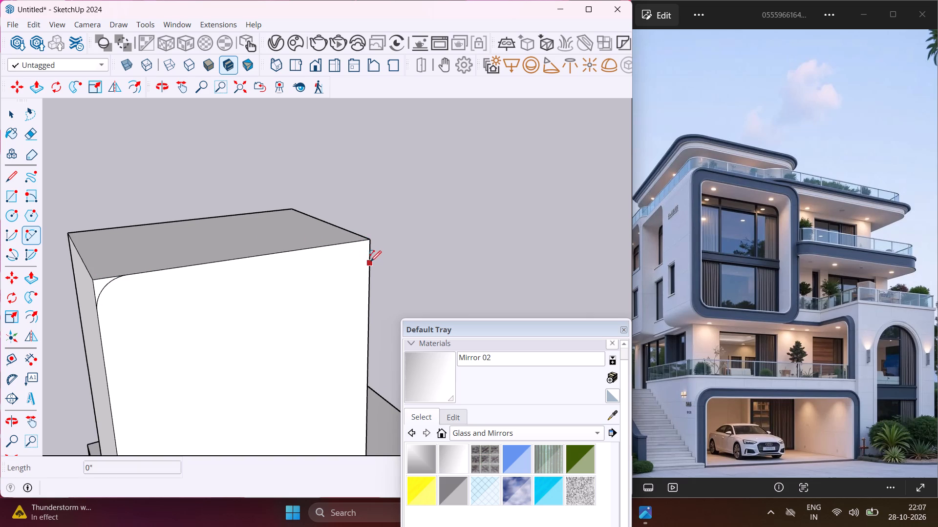
{"action": "left_click", "coordinate": [349, 245]}
{"action": "left_click", "coordinate": [360, 241]}
{"action": "key", "text": "Escape"}
{"action": "key", "text": "space"}
Push/Pull the piece outside the first top-corner arc back by about 6' 11 7/16" to the block's far side.
{"action": "scroll", "coordinate": [97, 290], "scroll_direction": "up", "scroll_amount": 3}
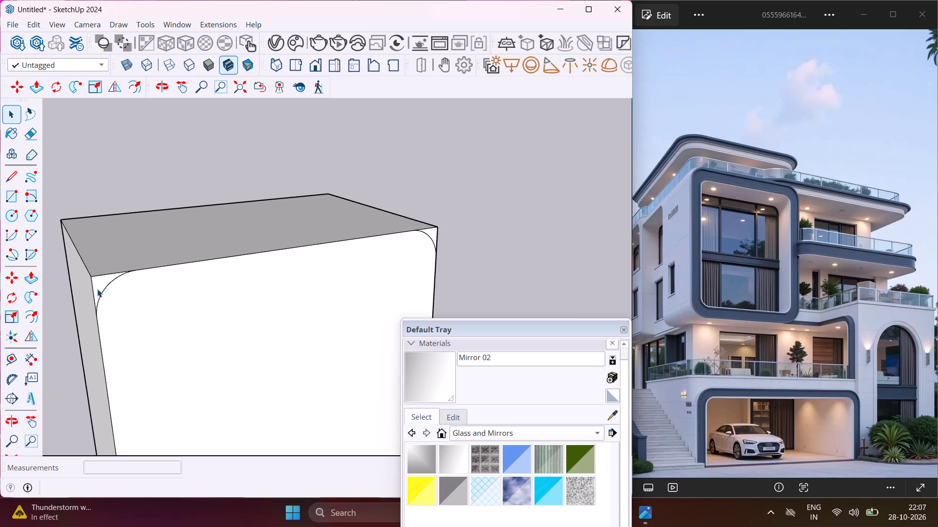
{"action": "left_click", "coordinate": [97, 289]}
{"action": "key", "text": "p"}
{"action": "left_click", "coordinate": [97, 289]}
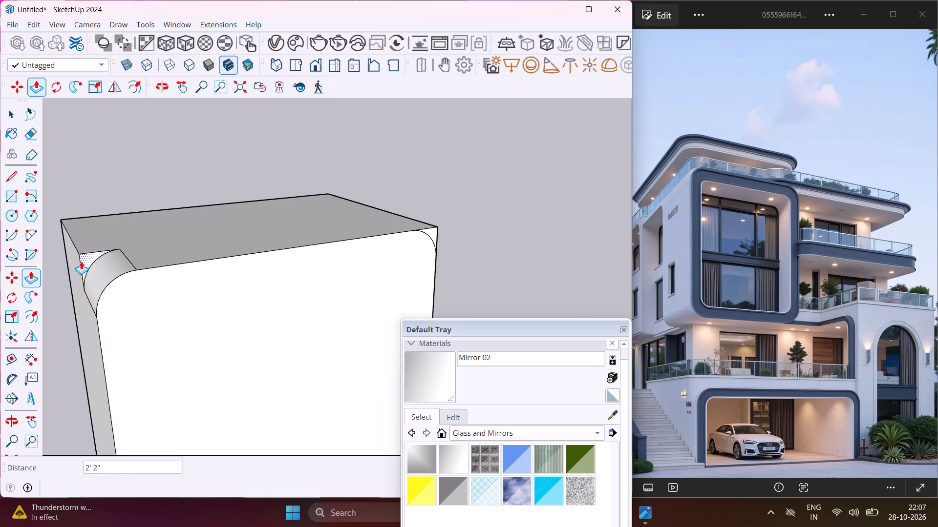
{"action": "left_click", "coordinate": [62, 224]}
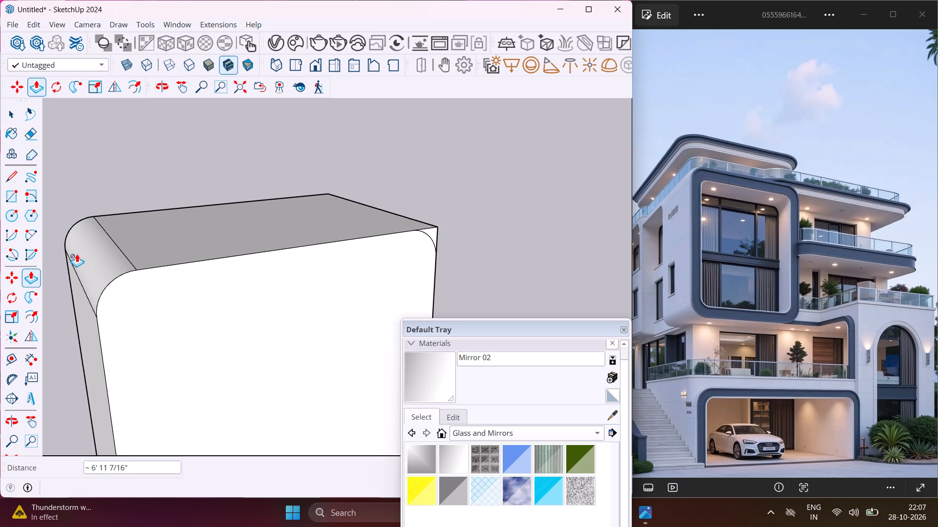
Push/Pull the piece outside the second top-corner arc back by about 6' 11 7/16" to the block's far side.
{"action": "scroll", "coordinate": [77, 254], "scroll_direction": "down", "scroll_amount": 2}
{"action": "scroll", "coordinate": [379, 236], "scroll_direction": "up", "scroll_amount": 5}
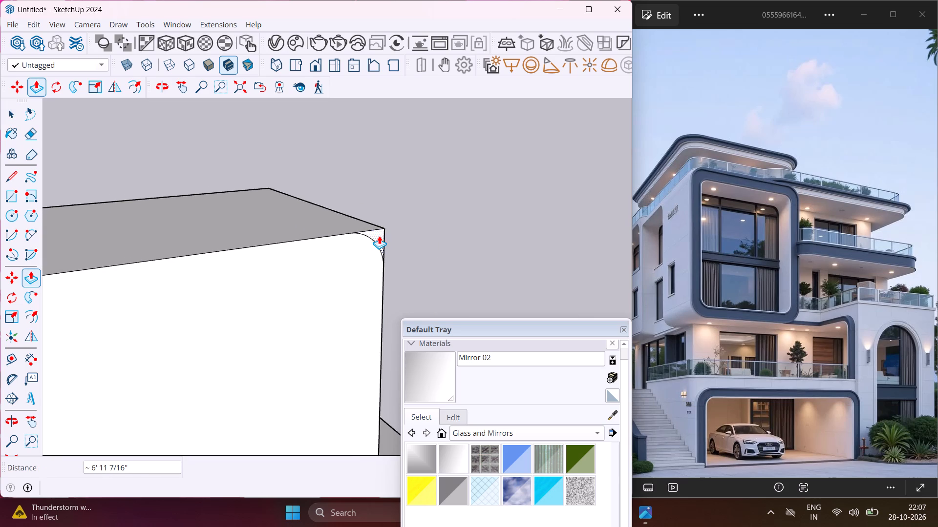
{"action": "left_click", "coordinate": [379, 236]}
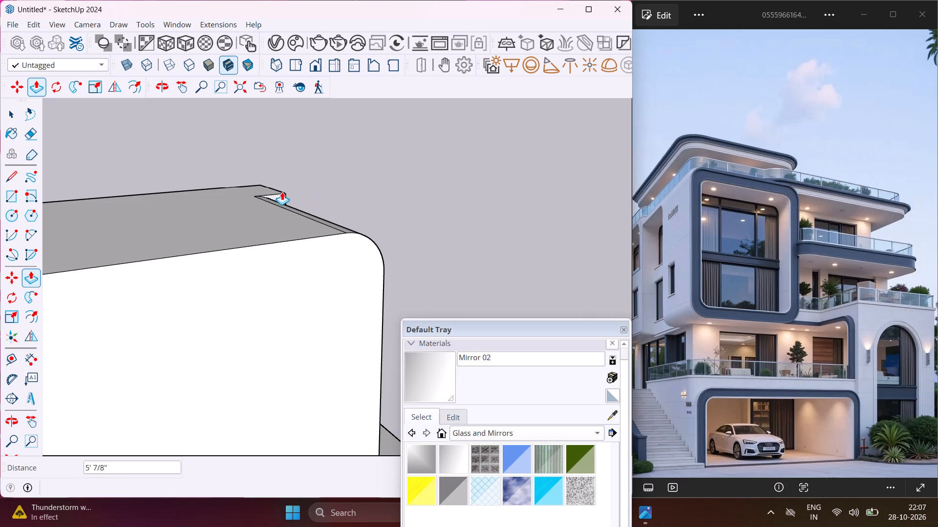
{"action": "scroll", "coordinate": [267, 181], "scroll_direction": "up", "scroll_amount": 4}
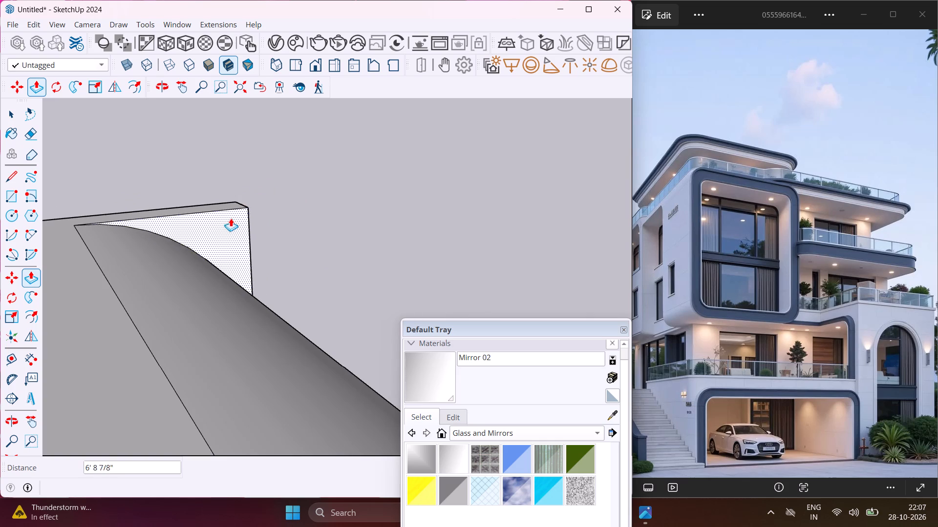
{"action": "left_click", "coordinate": [216, 209]}
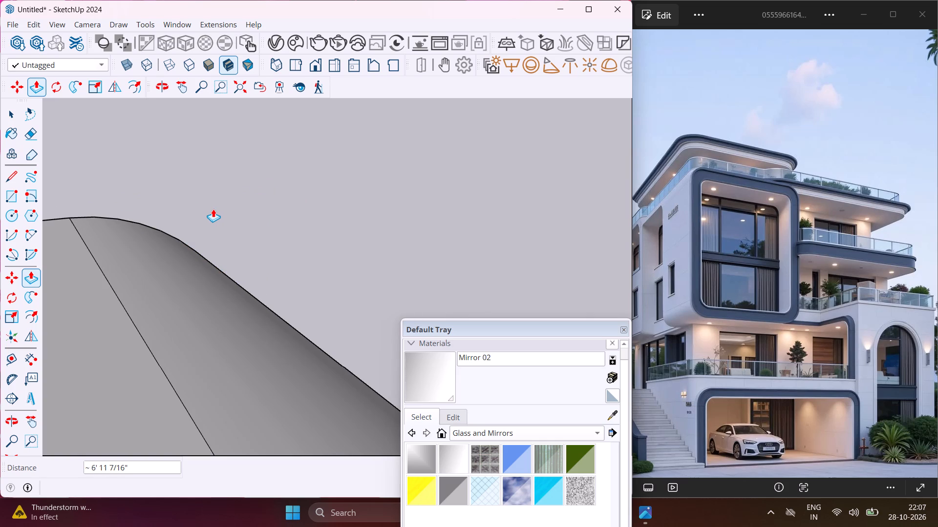
{"action": "key", "text": "Escape"}
{"action": "key", "text": "space"}
Offset the outline of the block's large rounded face inward by about 1' 2 11/16".
{"action": "scroll", "coordinate": [256, 211], "scroll_direction": "down", "scroll_amount": 6}
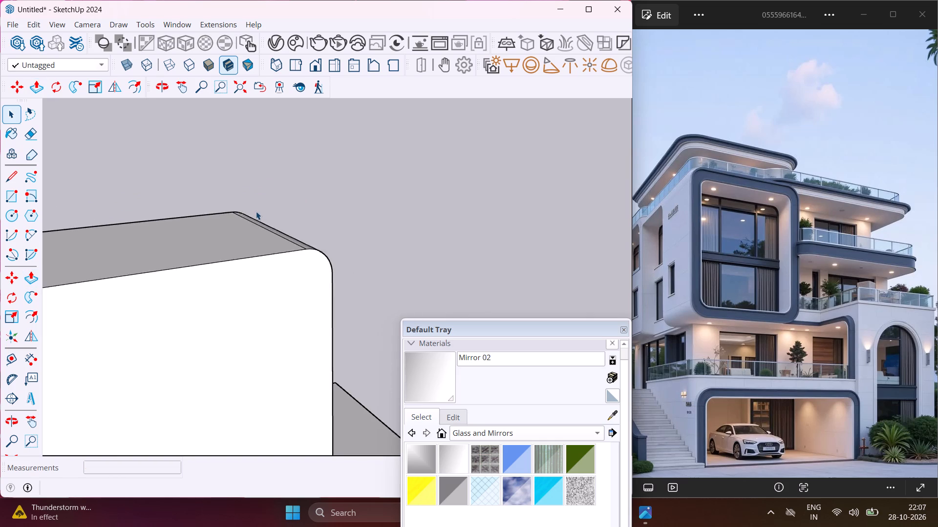
{"action": "scroll", "coordinate": [256, 211], "scroll_direction": "down", "scroll_amount": 5}
{"action": "middle_click_drag", "start_coordinate": [256, 290], "coordinate": [221, 267]}
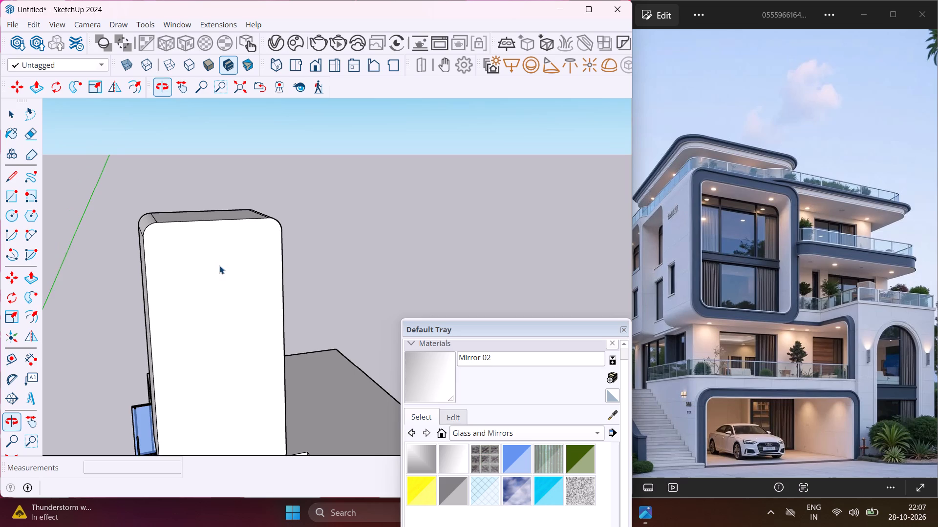
{"action": "scroll", "coordinate": [219, 265], "scroll_direction": "down", "scroll_amount": 4}
{"action": "scroll", "coordinate": [210, 340], "scroll_direction": "up", "scroll_amount": 4}
{"action": "middle_click_drag", "start_coordinate": [209, 340], "coordinate": [201, 326]}
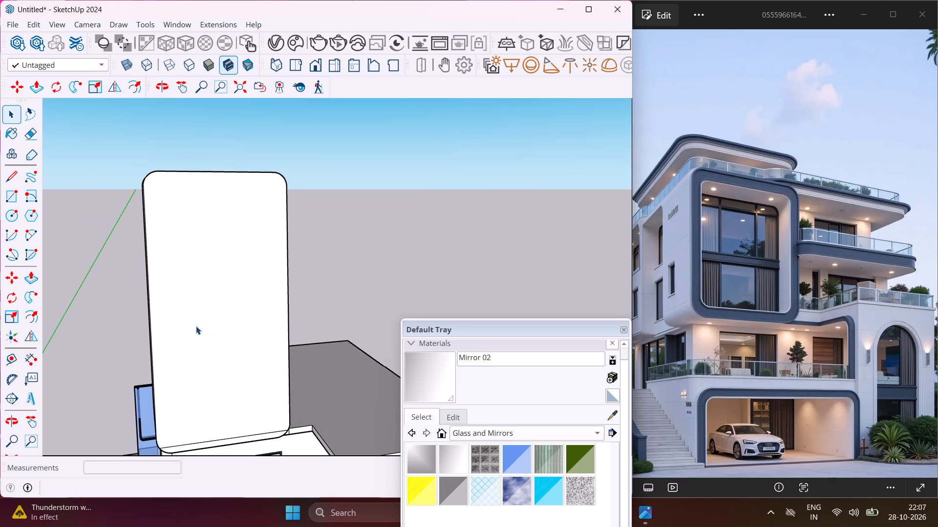
{"action": "left_click", "coordinate": [196, 326]}
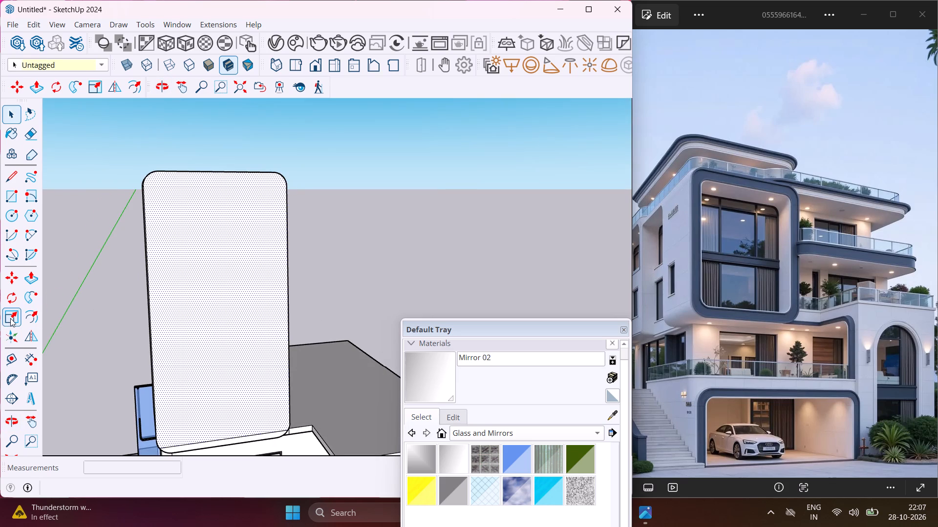
{"action": "left_click", "coordinate": [23, 316]}
{"action": "scroll", "coordinate": [158, 333], "scroll_direction": "up", "scroll_amount": 3}
{"action": "left_click", "coordinate": [156, 333]}
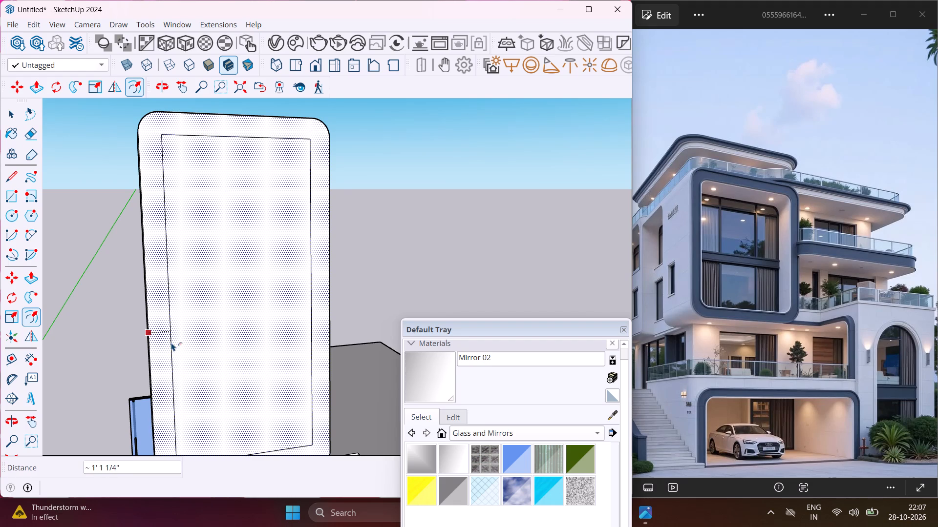
{"action": "left_click", "coordinate": [174, 345]}
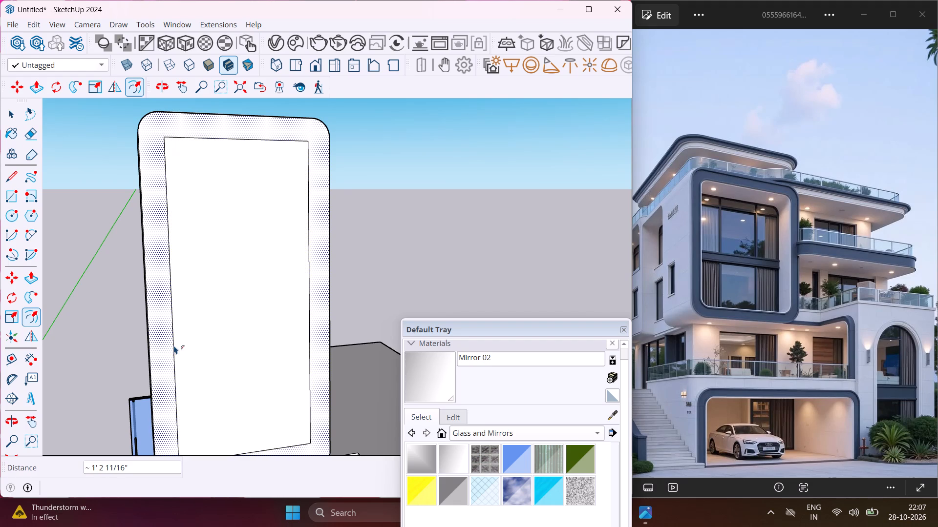
{"action": "key", "text": "Escape"}
{"action": "key", "text": "space"}
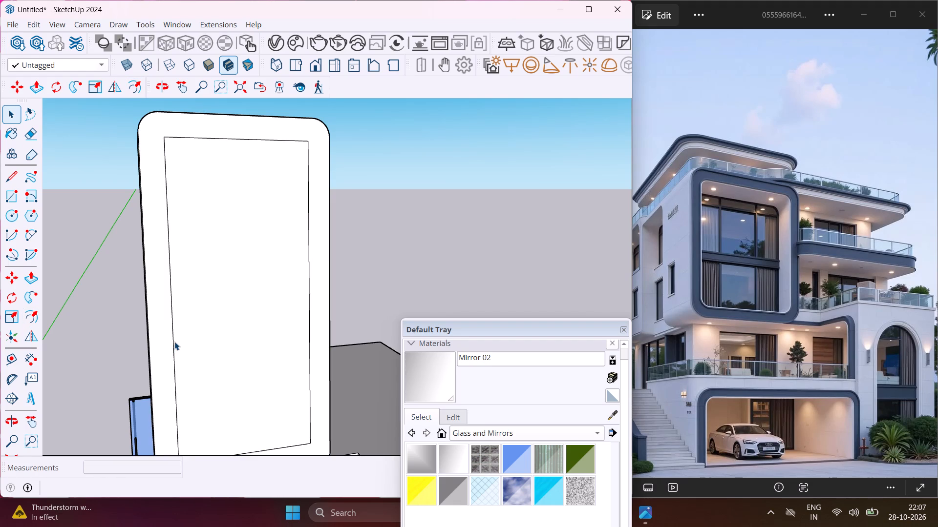
Inspect the corner block and the house beneath it from above and from the front, including the arched wing.
{"action": "scroll", "coordinate": [175, 342], "scroll_direction": "down", "scroll_amount": 12}
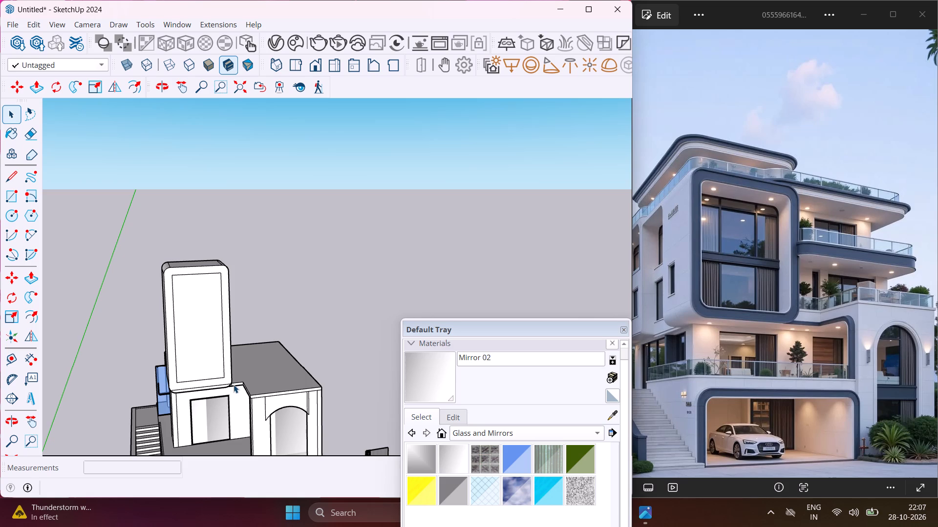
{"action": "middle_click_drag", "start_coordinate": [234, 385], "coordinate": [138, 453]}
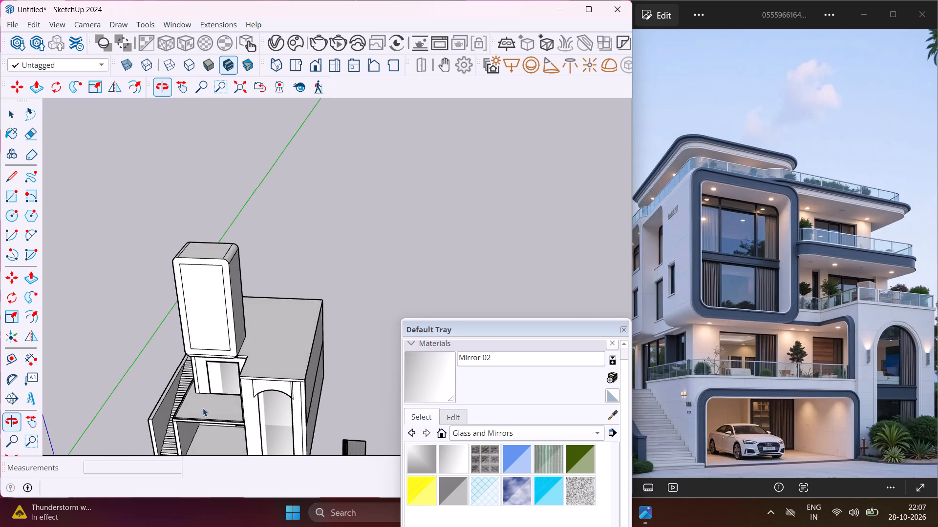
{"action": "scroll", "coordinate": [236, 350], "scroll_direction": "up", "scroll_amount": 4}
{"action": "middle_click_drag", "start_coordinate": [250, 343], "coordinate": [103, 371]}
{"action": "scroll", "coordinate": [172, 414], "scroll_direction": "up", "scroll_amount": 4}
{"action": "middle_click_drag", "start_coordinate": [172, 414], "coordinate": [209, 374]}
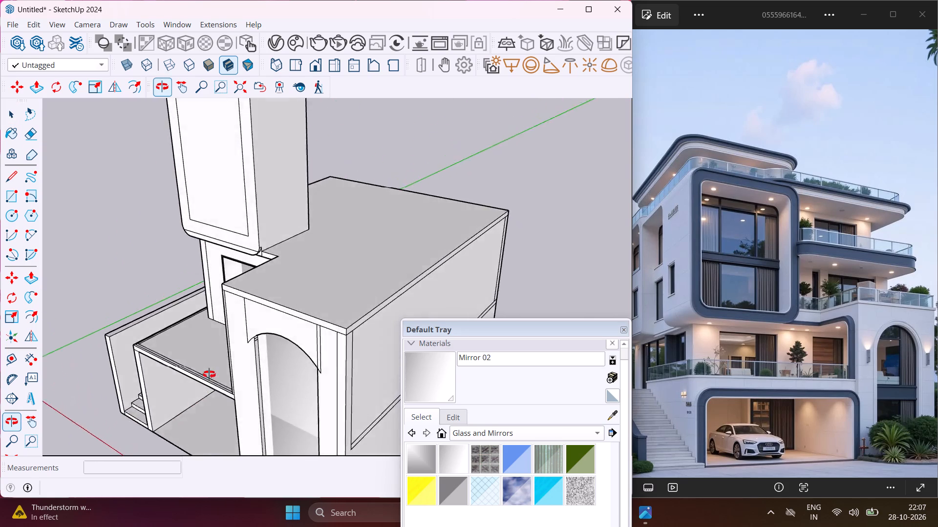
{"action": "middle_click_drag", "start_coordinate": [209, 374], "coordinate": [252, 257]}
{"action": "scroll", "coordinate": [242, 247], "scroll_direction": "down", "scroll_amount": 5}
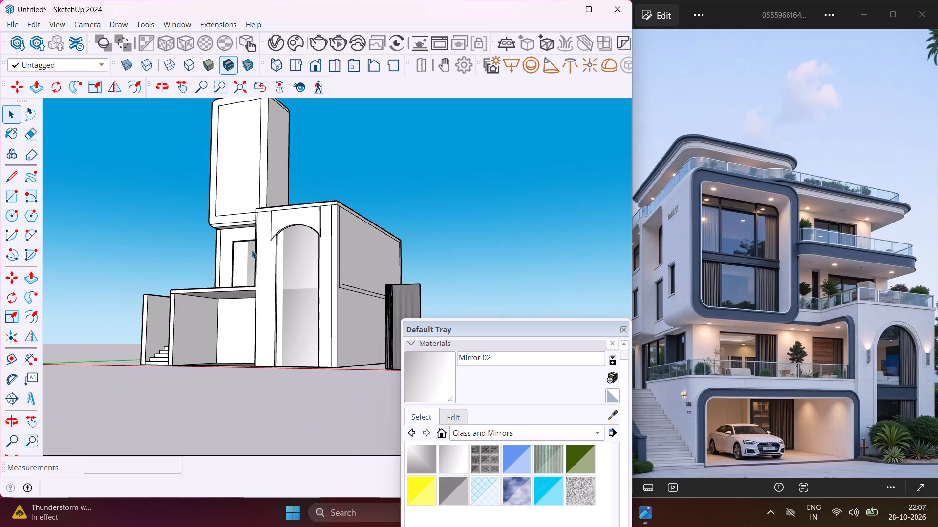
{"action": "middle_click_drag", "start_coordinate": [272, 287], "coordinate": [345, 320]}
Erase the leftover vertical line and the arc stub beyond the opening at the arch's garage-side end.
{"action": "scroll", "coordinate": [286, 244], "scroll_direction": "up", "scroll_amount": 4}
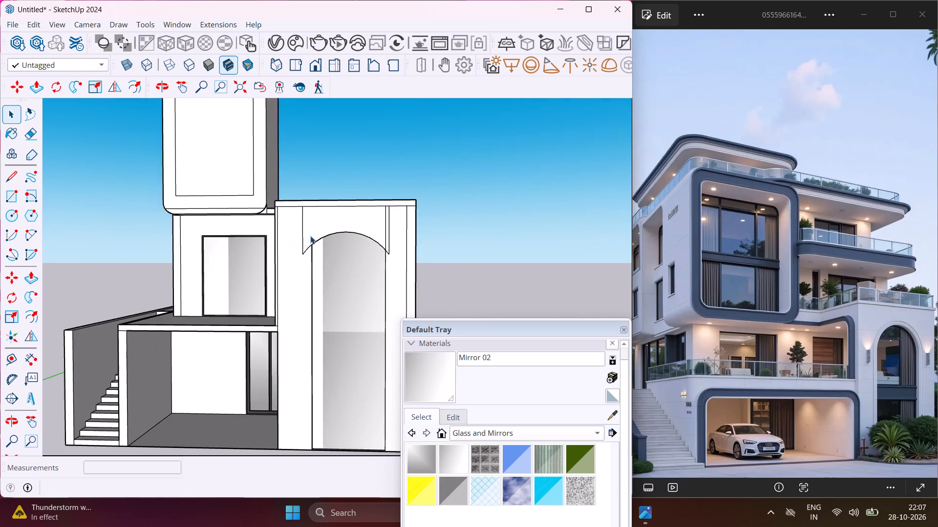
{"action": "scroll", "coordinate": [311, 236], "scroll_direction": "up", "scroll_amount": 4}
{"action": "key", "text": "e"}
{"action": "scroll", "coordinate": [313, 222], "scroll_direction": "up", "scroll_amount": 2}
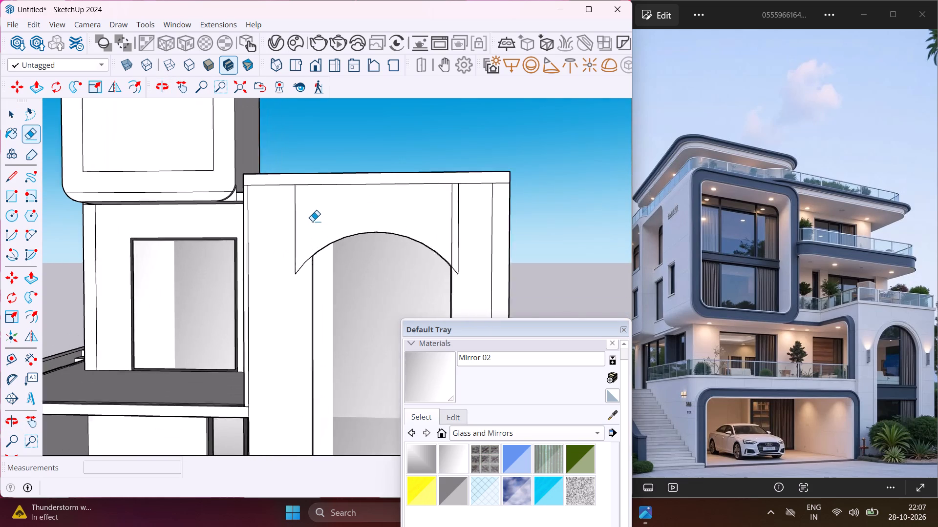
{"action": "scroll", "coordinate": [312, 221], "scroll_direction": "up", "scroll_amount": 1}
{"action": "left_click", "coordinate": [292, 215]}
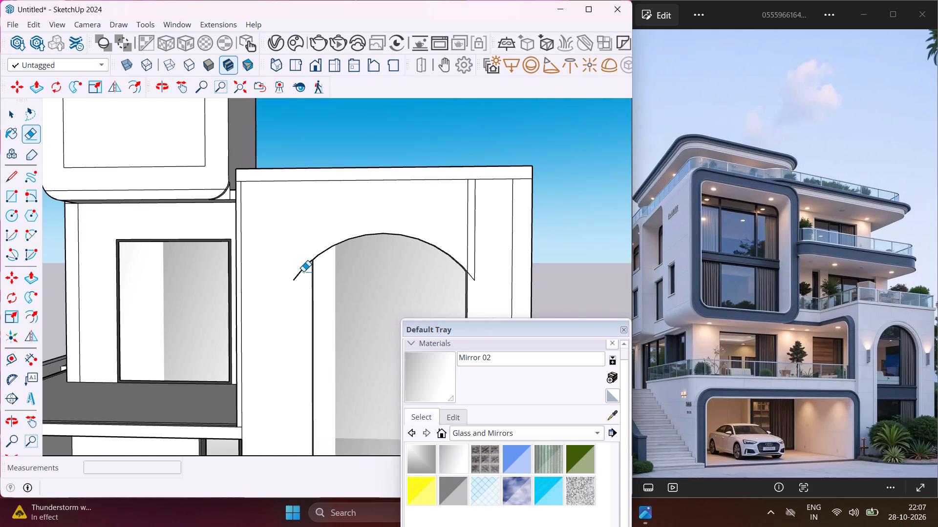
{"action": "left_click", "coordinate": [299, 271]}
Erase the two leftover vertical lines and the arc stub at the arch's outer end.
{"action": "scroll", "coordinate": [278, 256], "scroll_direction": "down", "scroll_amount": 4}
{"action": "scroll", "coordinate": [412, 273], "scroll_direction": "up", "scroll_amount": 3}
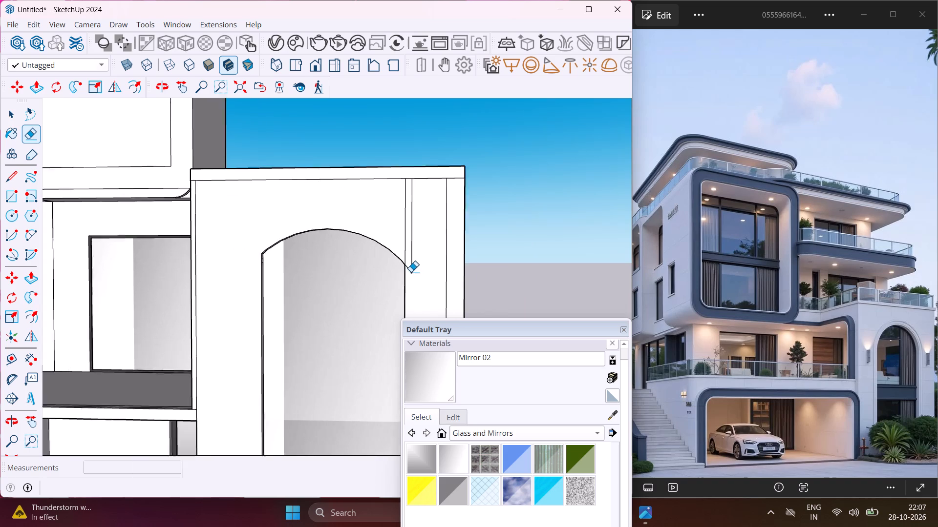
{"action": "scroll", "coordinate": [411, 272], "scroll_direction": "up", "scroll_amount": 4}
{"action": "left_click", "coordinate": [410, 261]}
{"action": "left_click", "coordinate": [400, 238]}
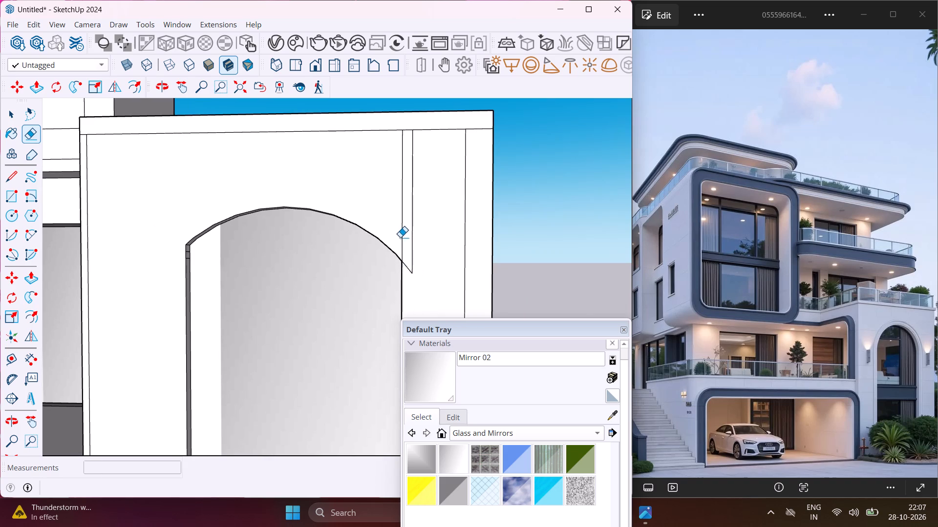
{"action": "left_click", "coordinate": [401, 236]}
{"action": "left_click", "coordinate": [412, 235]}
{"action": "left_click", "coordinate": [407, 271]}
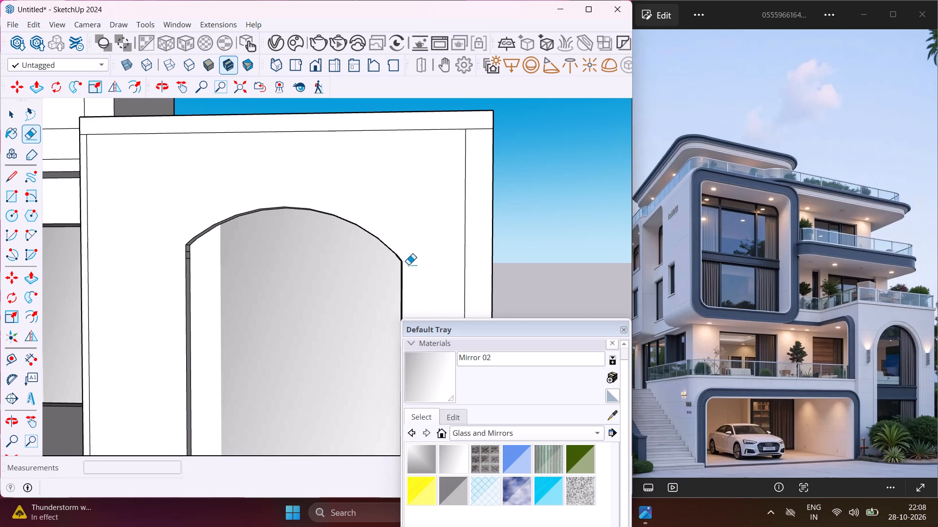
Examine the arched opening and its outer jamb from below and from the stair side.
{"action": "middle_click_drag", "start_coordinate": [418, 242], "coordinate": [527, 213]}
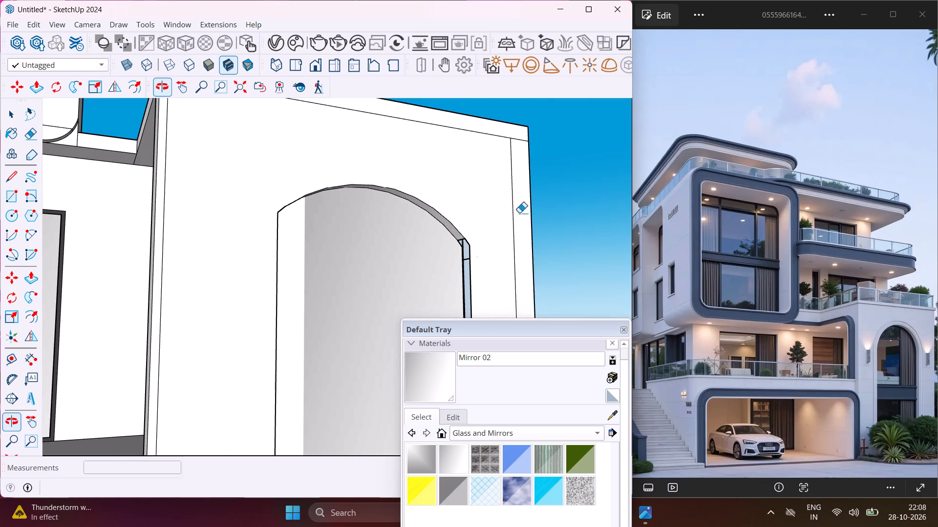
{"action": "scroll", "coordinate": [470, 196], "scroll_direction": "down", "scroll_amount": 18}
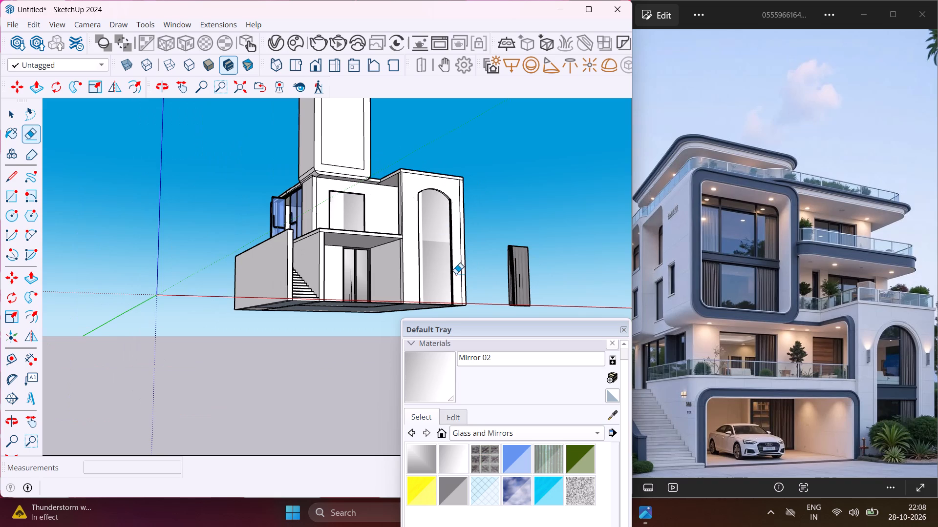
{"action": "middle_click_drag", "start_coordinate": [457, 274], "coordinate": [556, 358]}
{"action": "key", "text": "Escape"}
{"action": "key", "text": "space"}
{"action": "scroll", "coordinate": [461, 266], "scroll_direction": "up", "scroll_amount": 5}
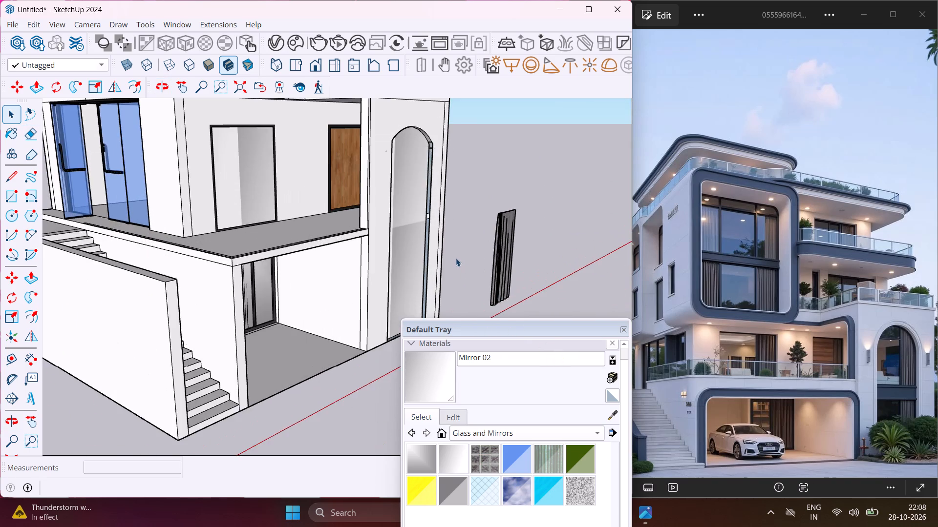
{"action": "scroll", "coordinate": [456, 258], "scroll_direction": "up", "scroll_amount": 1}
{"action": "middle_click_drag", "start_coordinate": [456, 258], "coordinate": [575, 235]}
{"action": "middle_click_drag", "start_coordinate": [550, 257], "coordinate": [522, 273]}
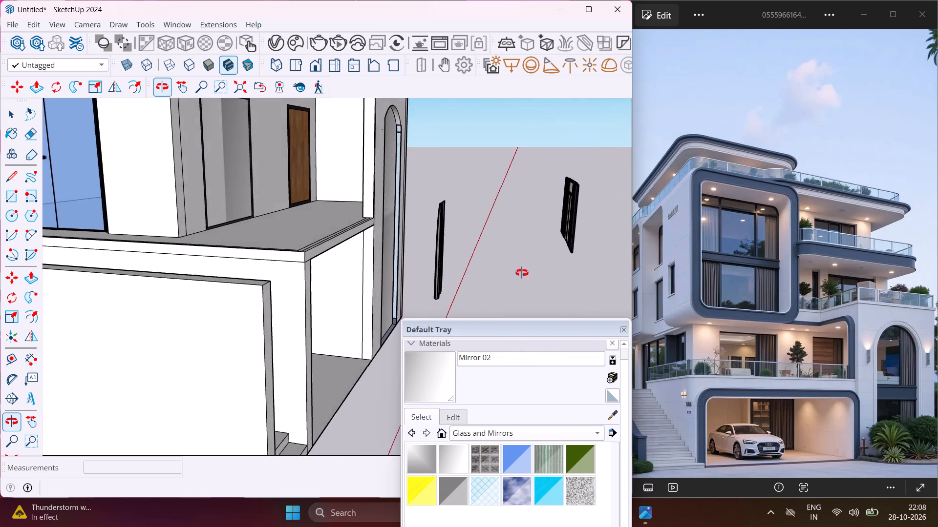
{"action": "middle_click_drag", "start_coordinate": [522, 273], "coordinate": [513, 278]}
Draw a rectangle of about 16' 6 3/16" by 4 1/2" over the exposed outer jamb of the arched opening.
{"action": "left_click", "coordinate": [11, 198]}
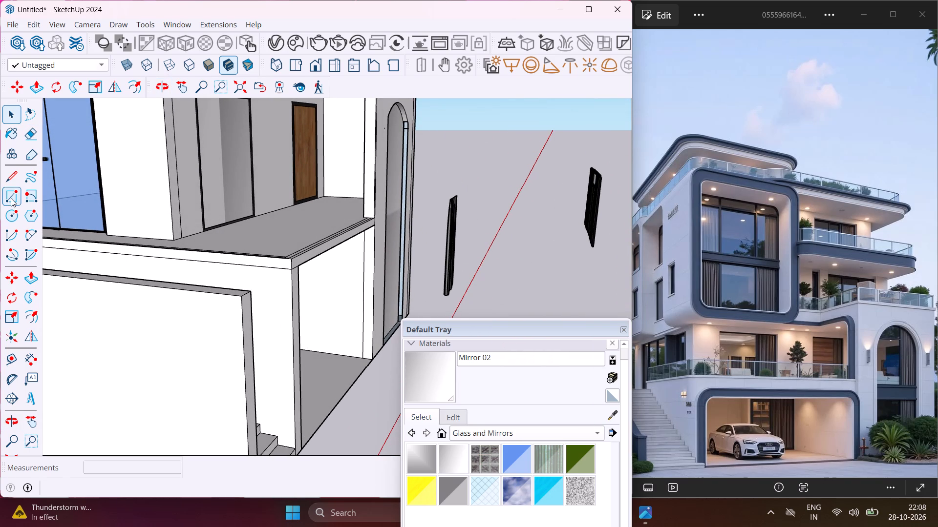
{"action": "scroll", "coordinate": [363, 302], "scroll_direction": "up", "scroll_amount": 4}
{"action": "scroll", "coordinate": [409, 300], "scroll_direction": "down", "scroll_amount": 2}
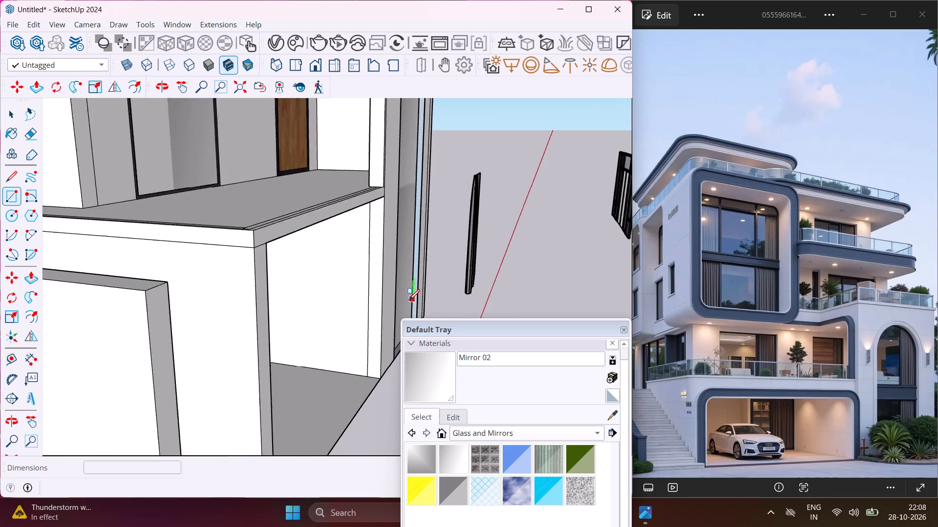
{"action": "scroll", "coordinate": [409, 300], "scroll_direction": "down", "scroll_amount": 3}
{"action": "scroll", "coordinate": [416, 309], "scroll_direction": "up", "scroll_amount": 4}
{"action": "middle_click_drag", "start_coordinate": [416, 309], "coordinate": [415, 245]}
{"action": "scroll", "coordinate": [391, 230], "scroll_direction": "down", "scroll_amount": 5}
{"action": "middle_click_drag", "start_coordinate": [406, 284], "coordinate": [426, 347]}
{"action": "scroll", "coordinate": [402, 270], "scroll_direction": "up", "scroll_amount": 3}
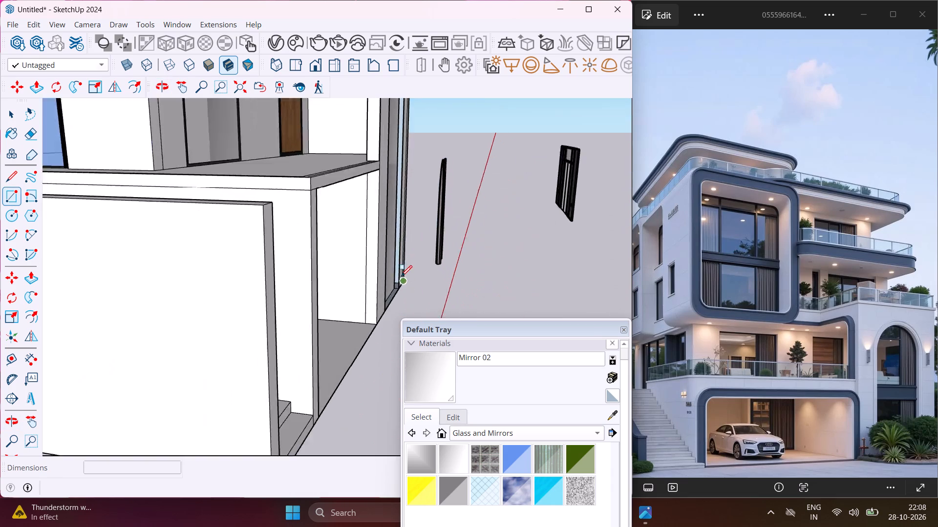
{"action": "scroll", "coordinate": [401, 276], "scroll_direction": "up", "scroll_amount": 5}
{"action": "left_click", "coordinate": [395, 297]}
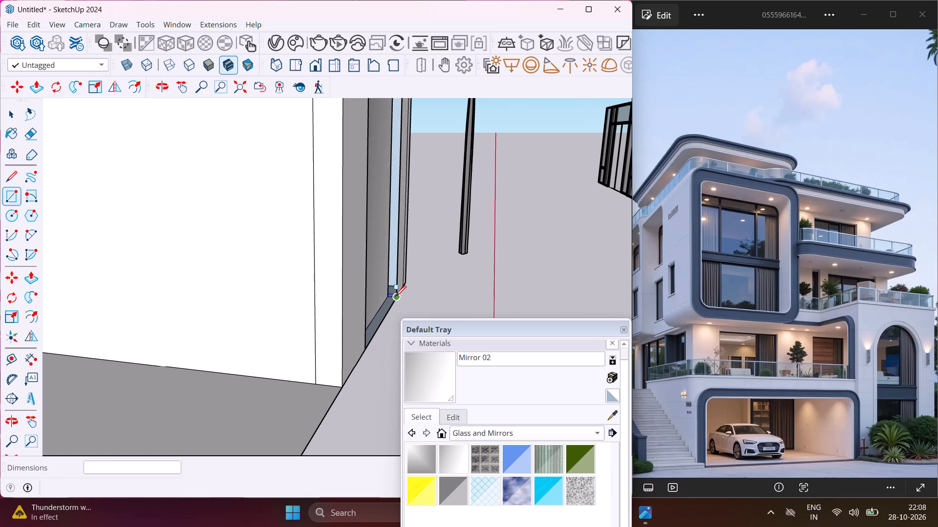
{"action": "scroll", "coordinate": [379, 270], "scroll_direction": "down", "scroll_amount": 13}
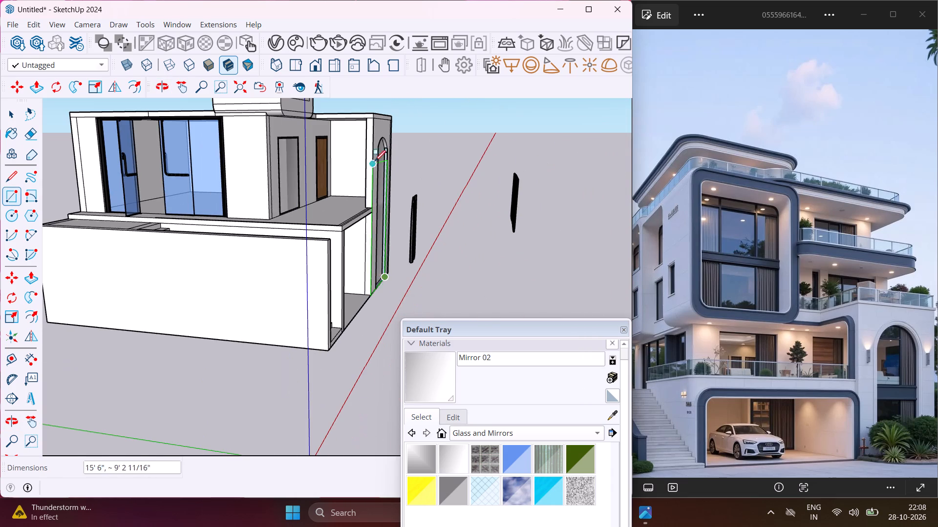
{"action": "scroll", "coordinate": [383, 153], "scroll_direction": "up", "scroll_amount": 19}
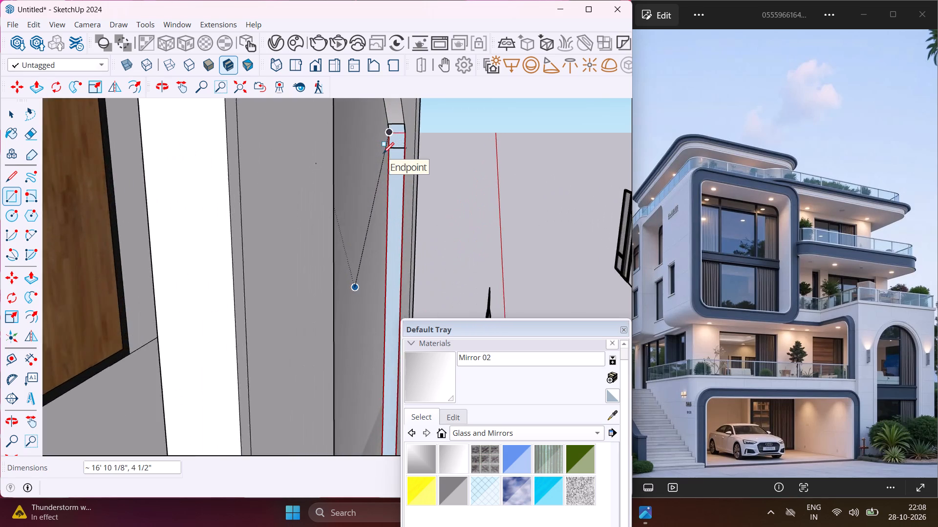
{"action": "scroll", "coordinate": [383, 153], "scroll_direction": "up", "scroll_amount": 6}
{"action": "left_click", "coordinate": [397, 142]}
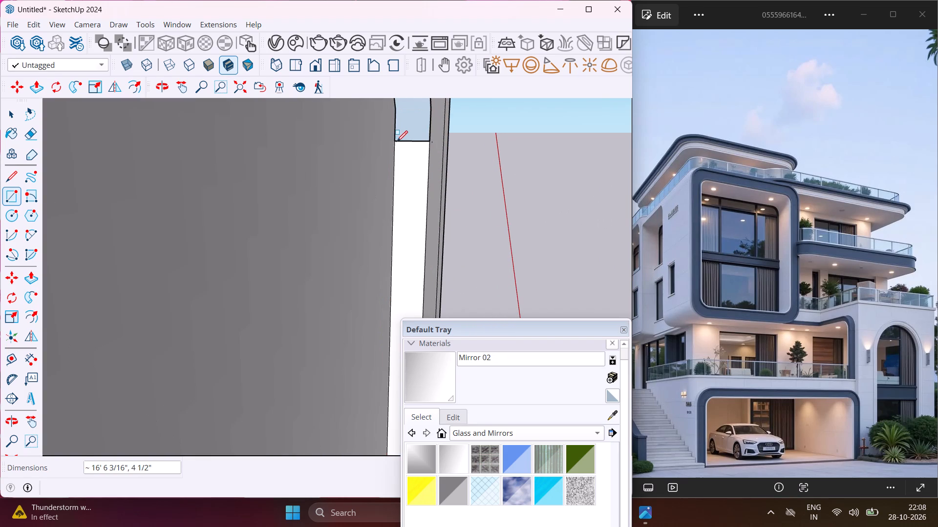
{"action": "scroll", "coordinate": [396, 140], "scroll_direction": "down", "scroll_amount": 6}
{"action": "key", "text": "Escape"}
{"action": "key", "text": "space"}
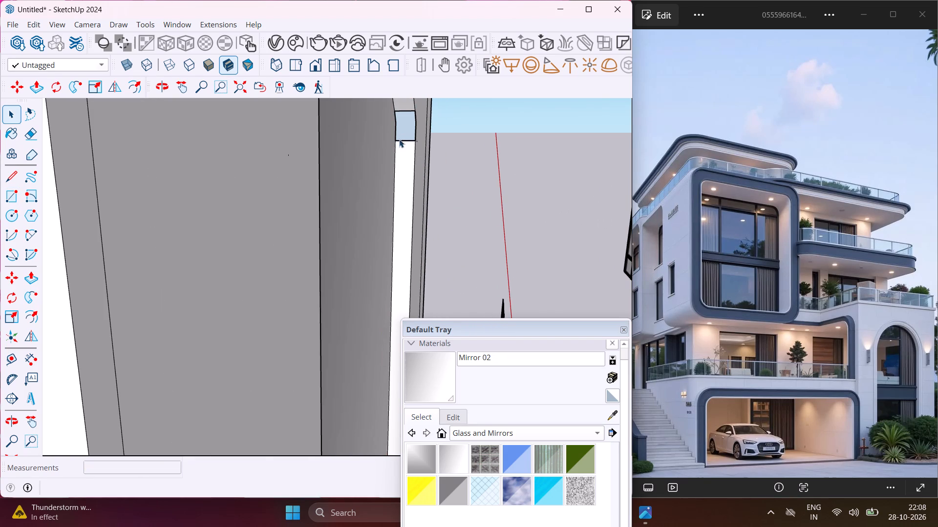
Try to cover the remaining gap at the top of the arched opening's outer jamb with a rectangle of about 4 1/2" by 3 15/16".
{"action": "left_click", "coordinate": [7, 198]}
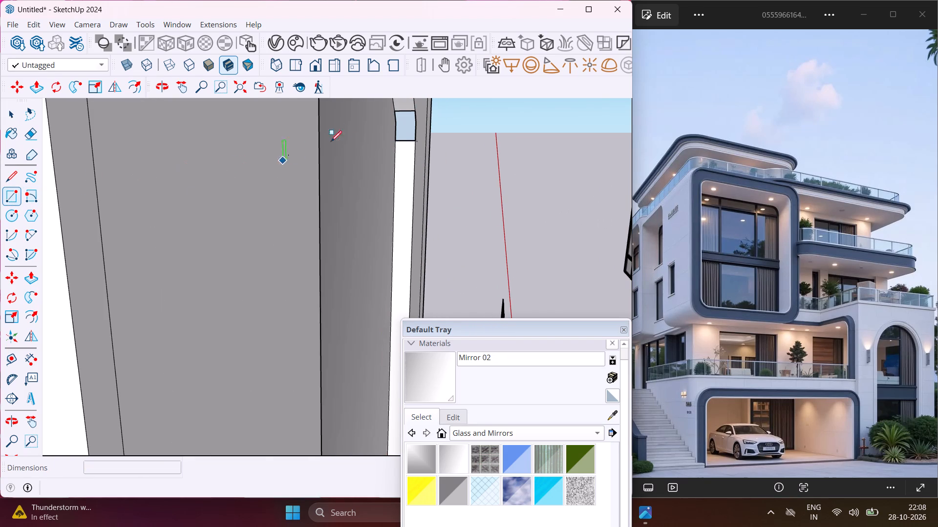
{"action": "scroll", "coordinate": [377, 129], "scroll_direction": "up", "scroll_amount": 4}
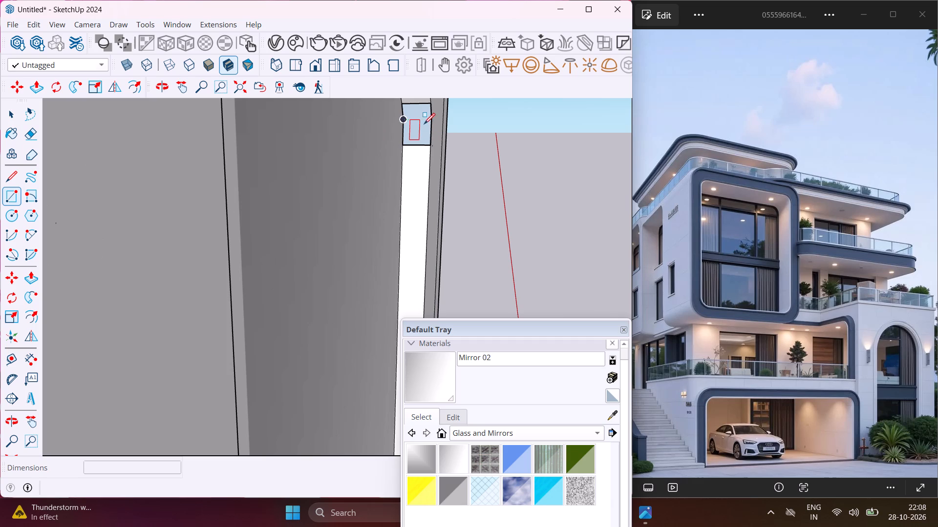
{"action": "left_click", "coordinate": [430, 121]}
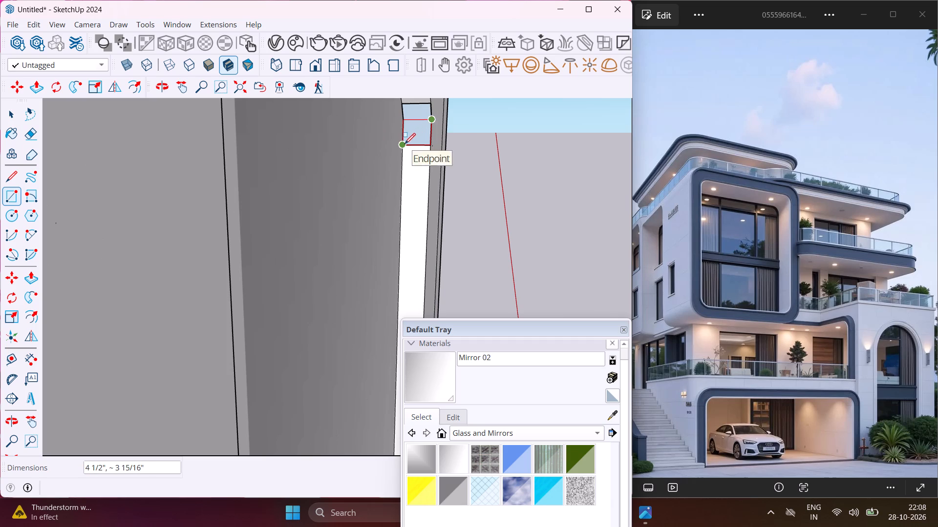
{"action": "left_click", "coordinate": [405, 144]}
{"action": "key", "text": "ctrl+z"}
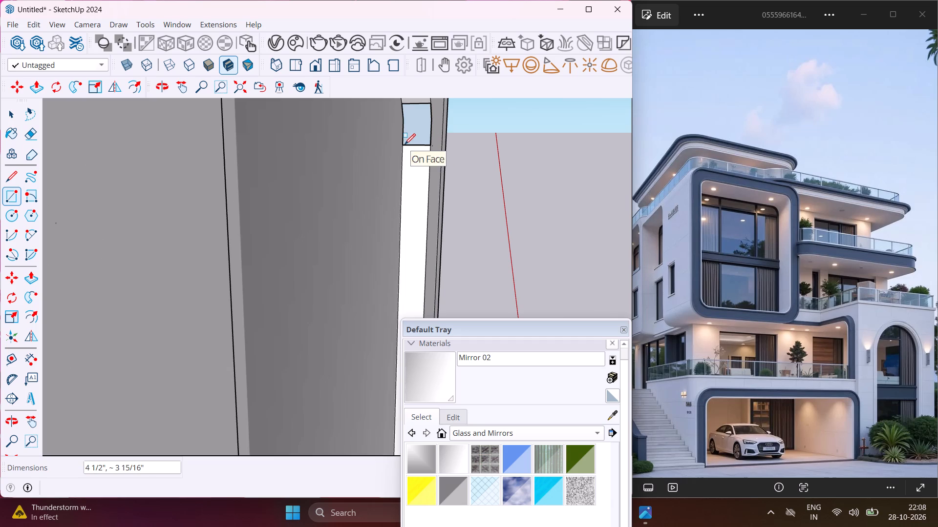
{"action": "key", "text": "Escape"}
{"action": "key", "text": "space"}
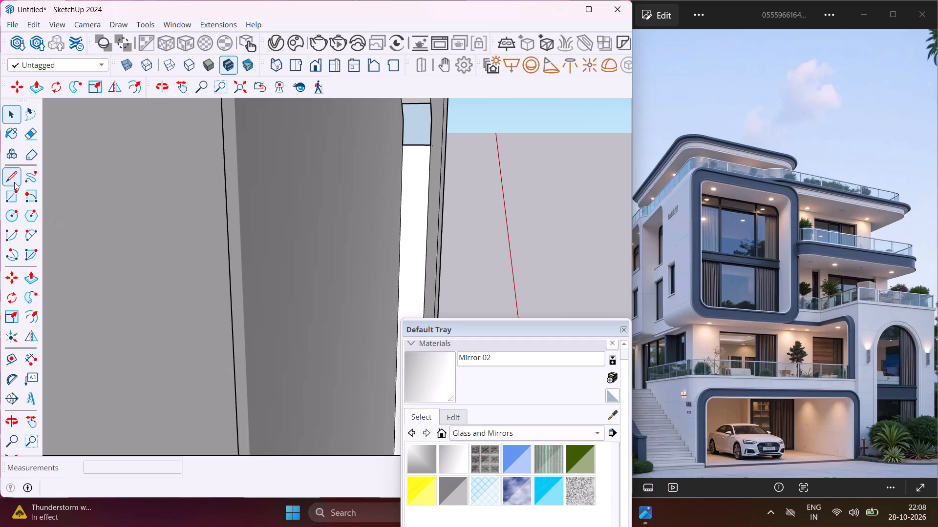
Draw a 4 1/2" line across the outer jamb where the arch begins to close the remaining gap in the opening's side.
{"action": "left_click", "coordinate": [14, 182]}
{"action": "scroll", "coordinate": [410, 124], "scroll_direction": "up", "scroll_amount": 3}
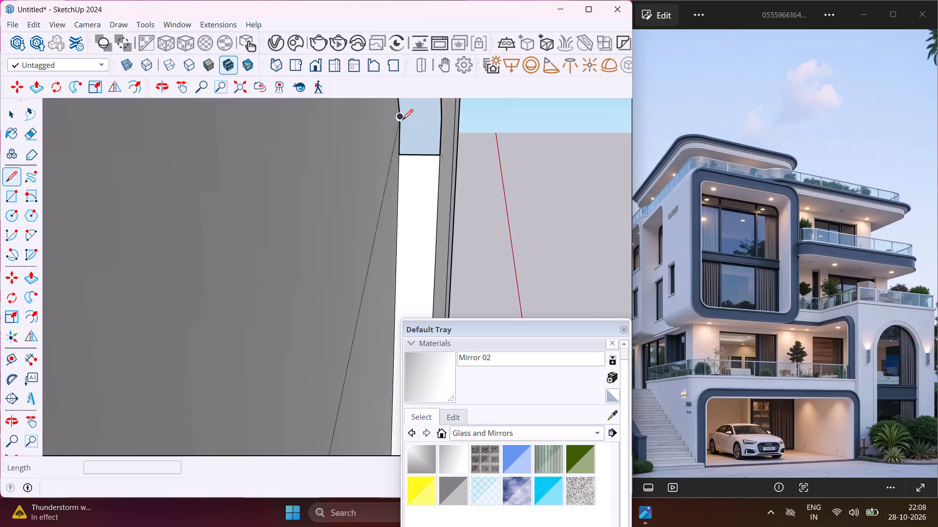
{"action": "left_click", "coordinate": [402, 120]}
{"action": "left_click", "coordinate": [440, 115]}
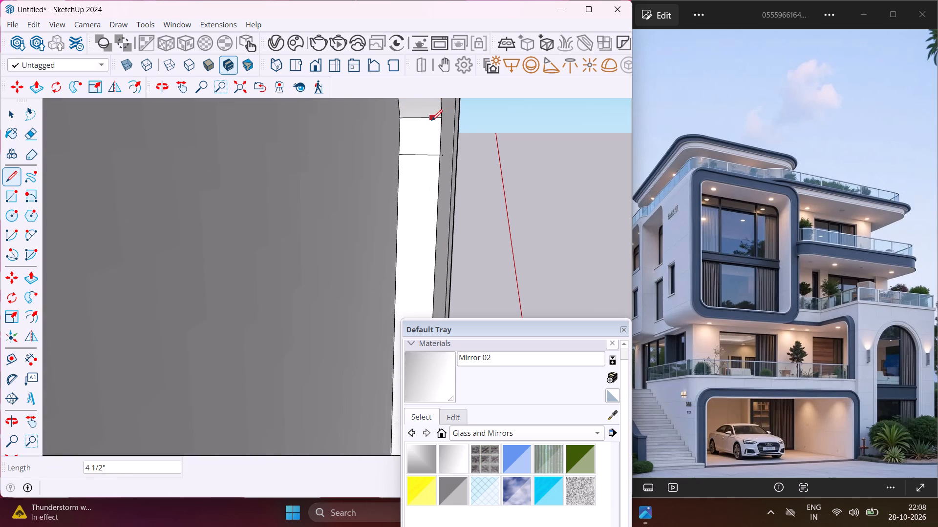
{"action": "scroll", "coordinate": [431, 121], "scroll_direction": "down", "scroll_amount": 10}
{"action": "middle_click_drag", "start_coordinate": [439, 142], "coordinate": [264, 186]}
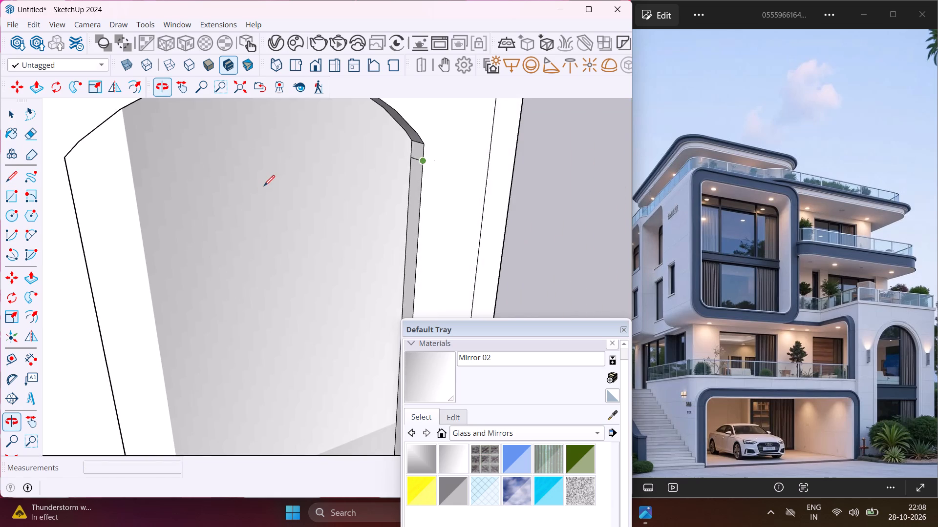
{"action": "scroll", "coordinate": [264, 186], "scroll_direction": "down", "scroll_amount": 6}
{"action": "middle_click_drag", "start_coordinate": [271, 199], "coordinate": [106, 203]}
{"action": "scroll", "coordinate": [106, 203], "scroll_direction": "up", "scroll_amount": 1}
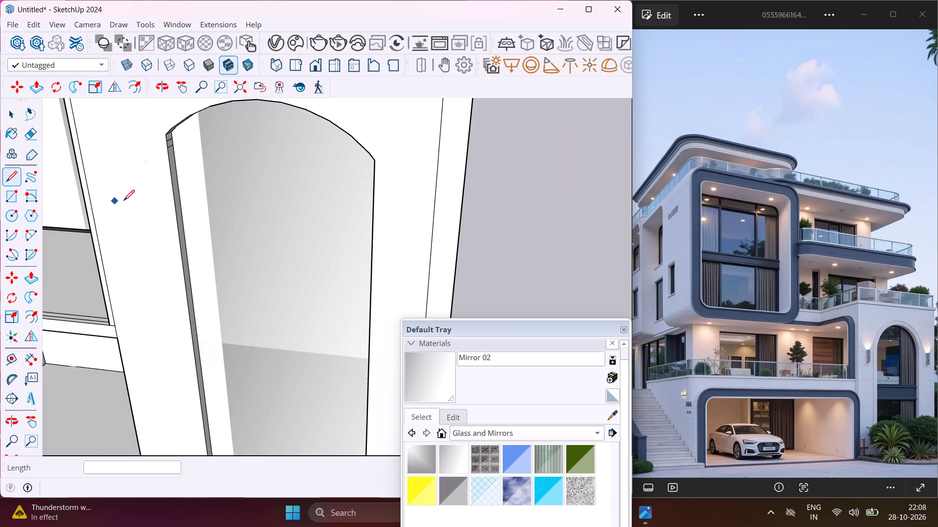
{"action": "key", "text": "Escape"}
{"action": "key", "text": "space"}
Examine the arched opening and the overall house massing from the front, from above and from the stair side.
{"action": "scroll", "coordinate": [197, 184], "scroll_direction": "down", "scroll_amount": 10}
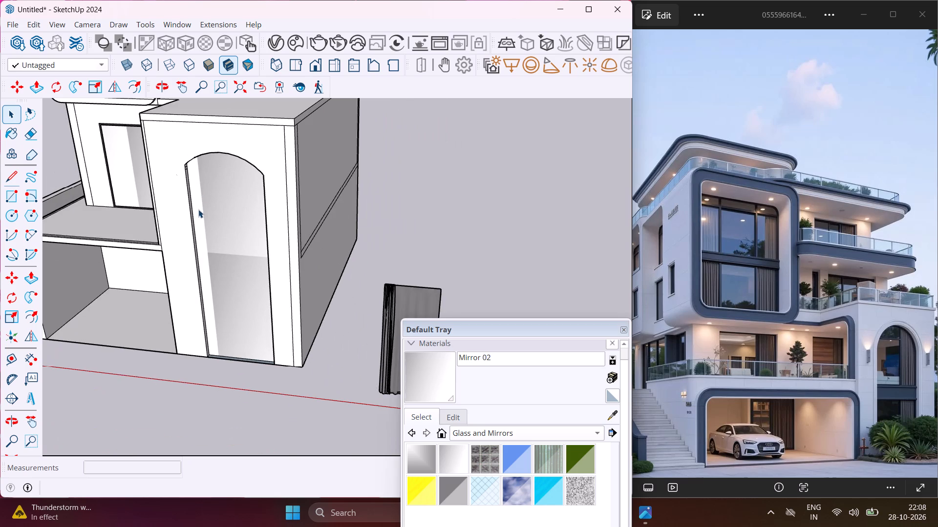
{"action": "middle_click_drag", "start_coordinate": [198, 209], "coordinate": [415, 202]}
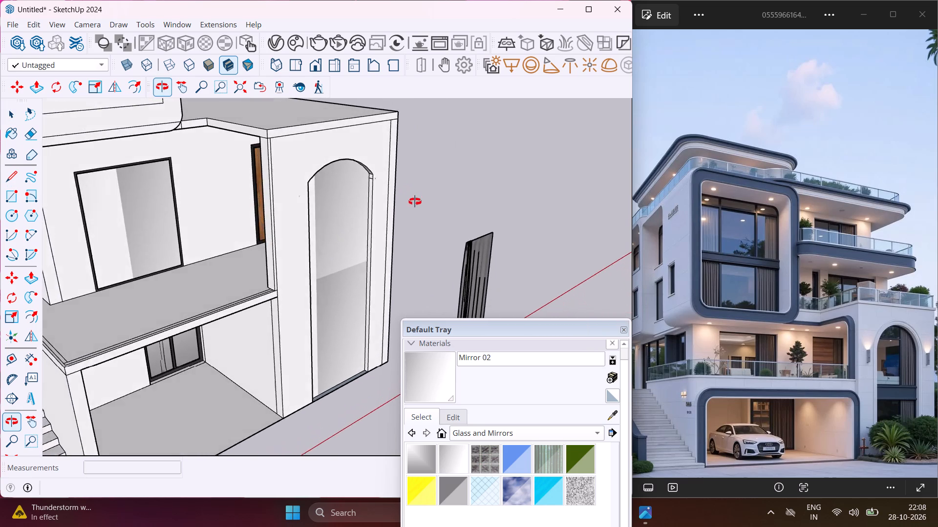
{"action": "middle_click_drag", "start_coordinate": [415, 202], "coordinate": [426, 209]}
{"action": "scroll", "coordinate": [397, 197], "scroll_direction": "down", "scroll_amount": 5}
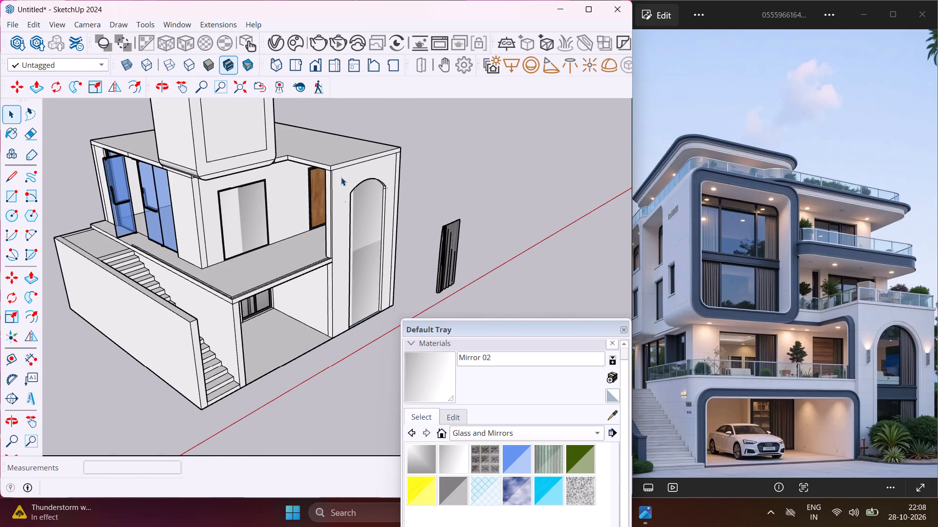
{"action": "scroll", "coordinate": [341, 177], "scroll_direction": "up", "scroll_amount": 3}
{"action": "middle_click_drag", "start_coordinate": [341, 177], "coordinate": [372, 179]}
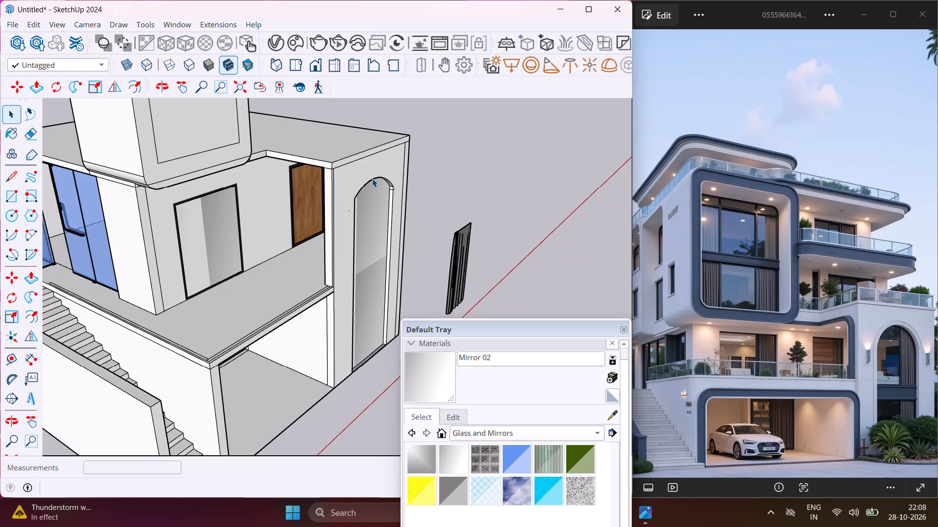
{"action": "middle_click_drag", "start_coordinate": [372, 179], "coordinate": [0, 346]}
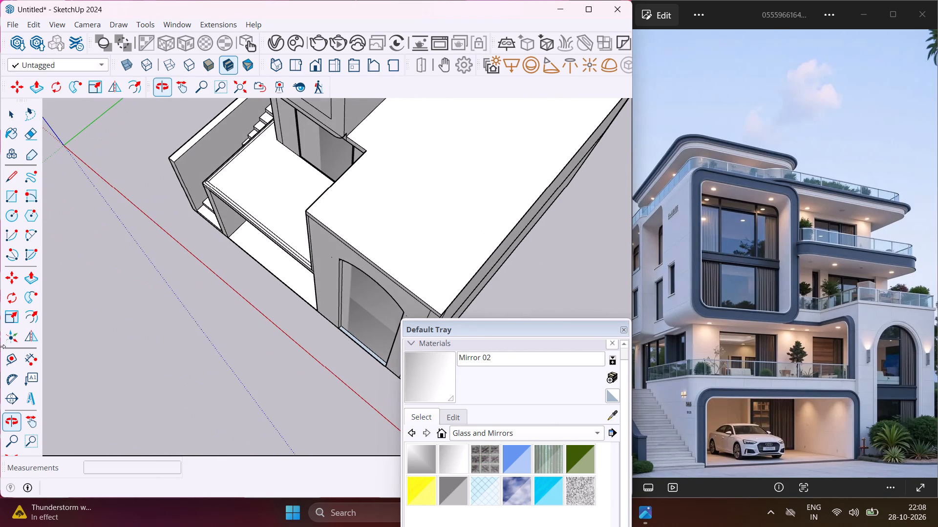
{"action": "middle_click_drag", "start_coordinate": [157, 286], "coordinate": [193, 302]}
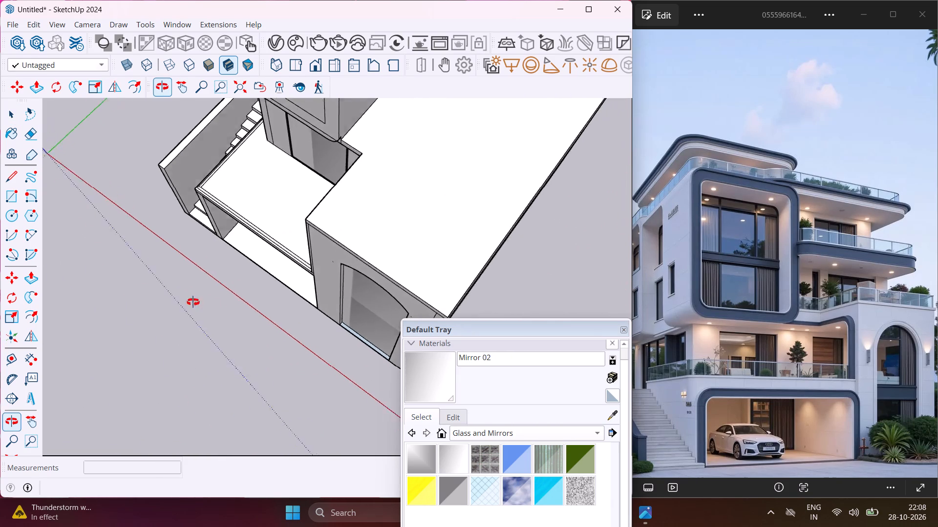
{"action": "middle_click_drag", "start_coordinate": [193, 302], "coordinate": [634, 180]}
{"action": "scroll", "coordinate": [402, 225], "scroll_direction": "down", "scroll_amount": 5}
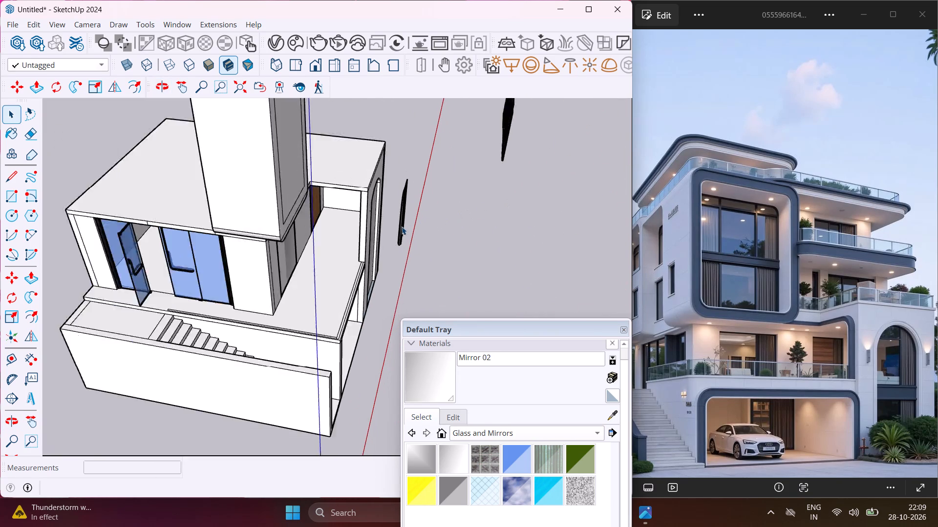
{"action": "scroll", "coordinate": [402, 228], "scroll_direction": "down", "scroll_amount": 4}
{"action": "scroll", "coordinate": [364, 182], "scroll_direction": "up", "scroll_amount": 5}
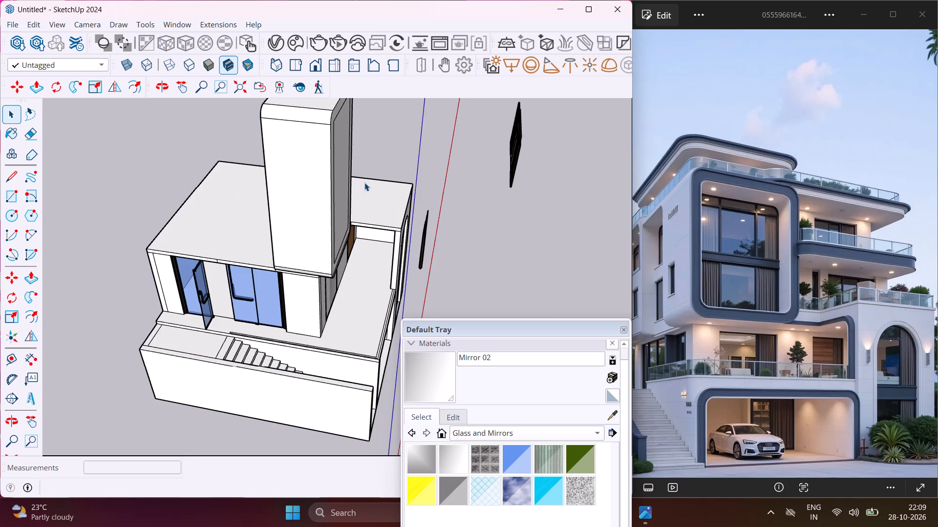
Push the framed inner face of the rounded upper block's front inward by about 1' 5 5/16".
{"action": "scroll", "coordinate": [364, 182], "scroll_direction": "up", "scroll_amount": 3}
{"action": "middle_click_drag", "start_coordinate": [366, 182], "coordinate": [269, 183]}
{"action": "scroll", "coordinate": [291, 187], "scroll_direction": "up", "scroll_amount": 1}
{"action": "scroll", "coordinate": [263, 180], "scroll_direction": "down", "scroll_amount": 4}
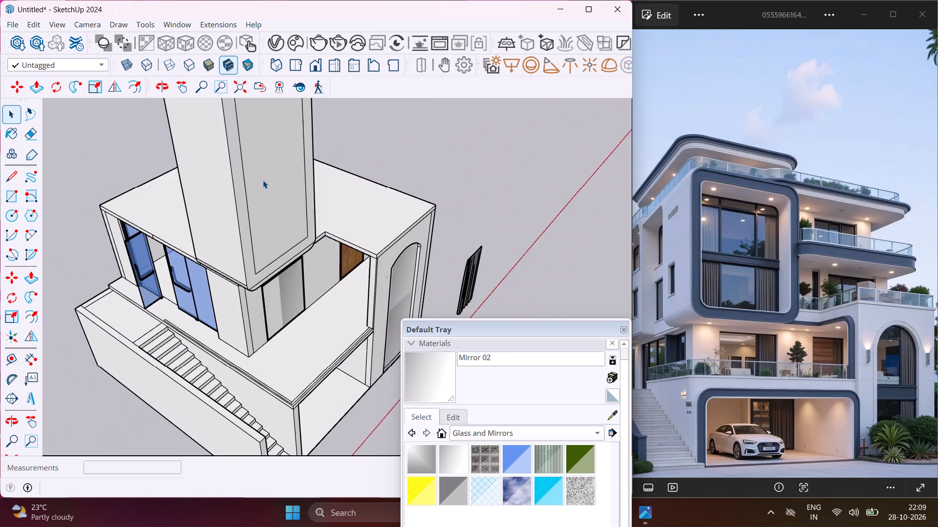
{"action": "scroll", "coordinate": [263, 180], "scroll_direction": "down", "scroll_amount": 4}
{"action": "left_click", "coordinate": [263, 180]}
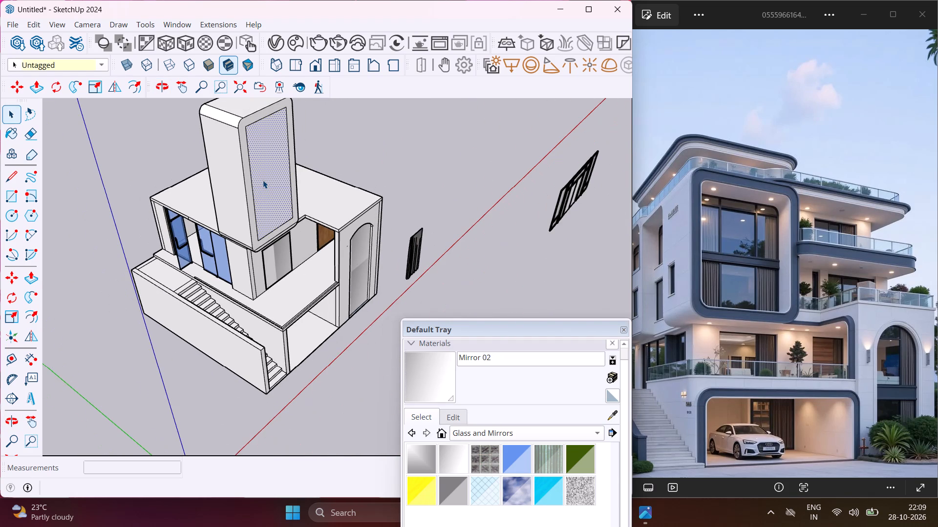
{"action": "key", "text": "p"}
{"action": "left_click", "coordinate": [263, 180]}
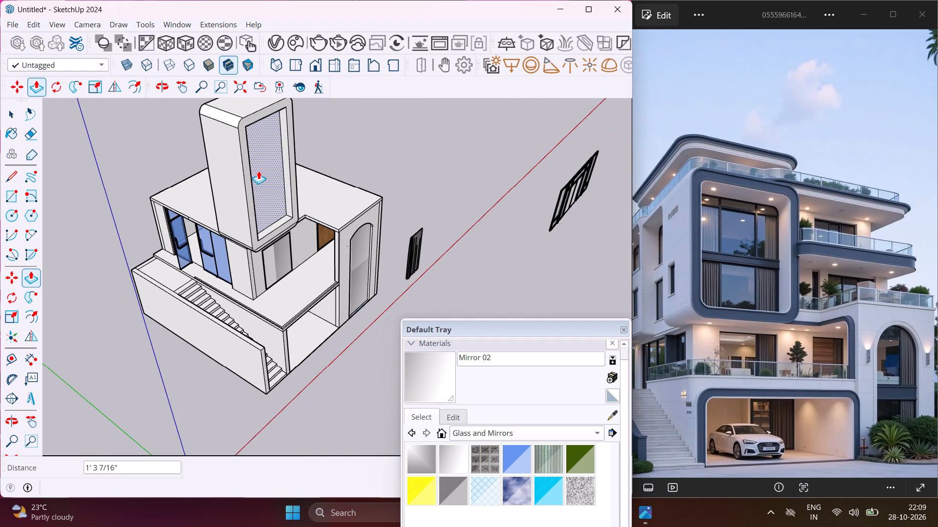
{"action": "left_click", "coordinate": [257, 171]}
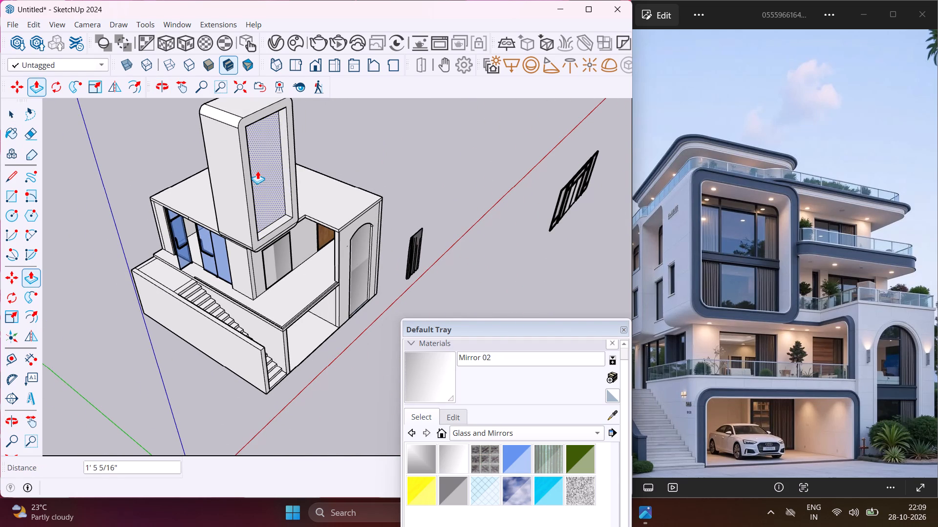
Move the recessed front panel of the tall tower about 38' 11" away, out into the empty space beside the building.
{"action": "key", "text": "Escape"}
{"action": "key", "text": "space"}
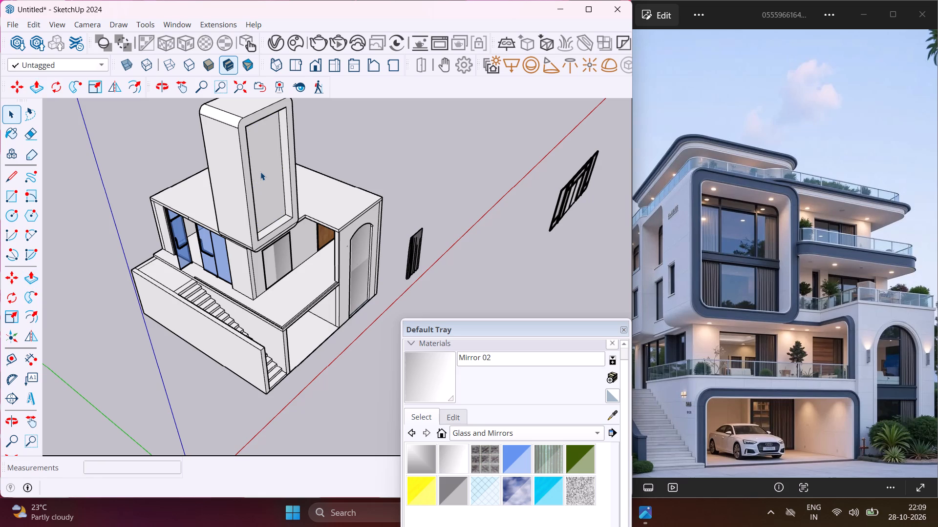
{"action": "middle_click_drag", "start_coordinate": [260, 172], "coordinate": [220, 172]}
{"action": "scroll", "coordinate": [271, 165], "scroll_direction": "up", "scroll_amount": 4}
{"action": "left_click", "coordinate": [271, 165]}
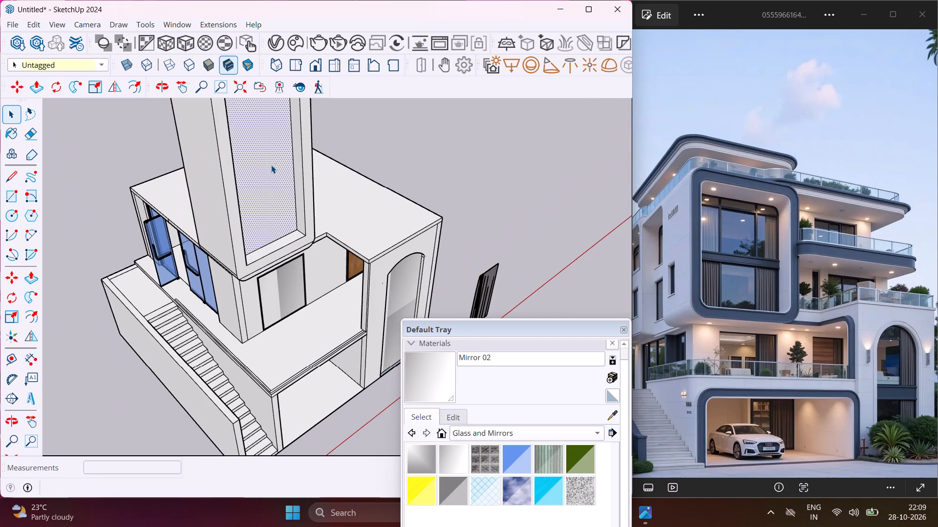
{"action": "key", "text": "m"}
{"action": "left_click", "coordinate": [271, 165]}
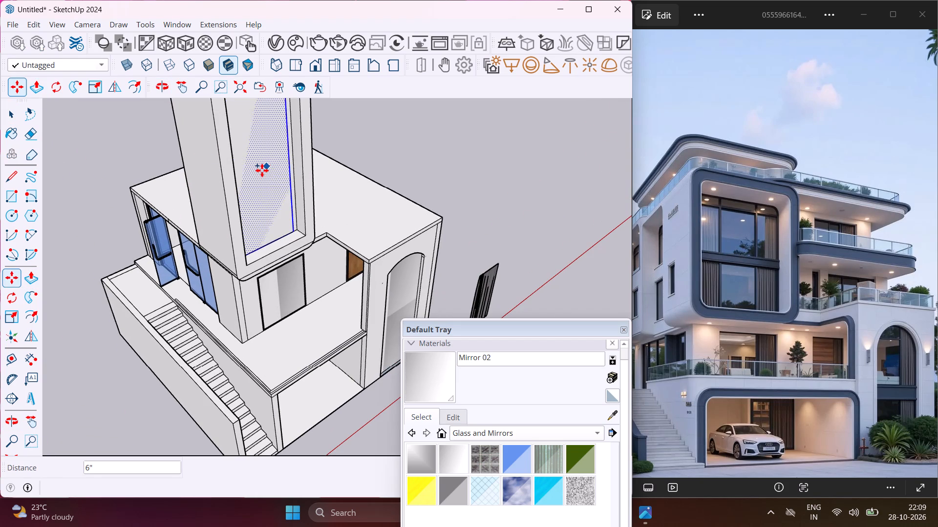
{"action": "scroll", "coordinate": [262, 170], "scroll_direction": "down", "scroll_amount": 10}
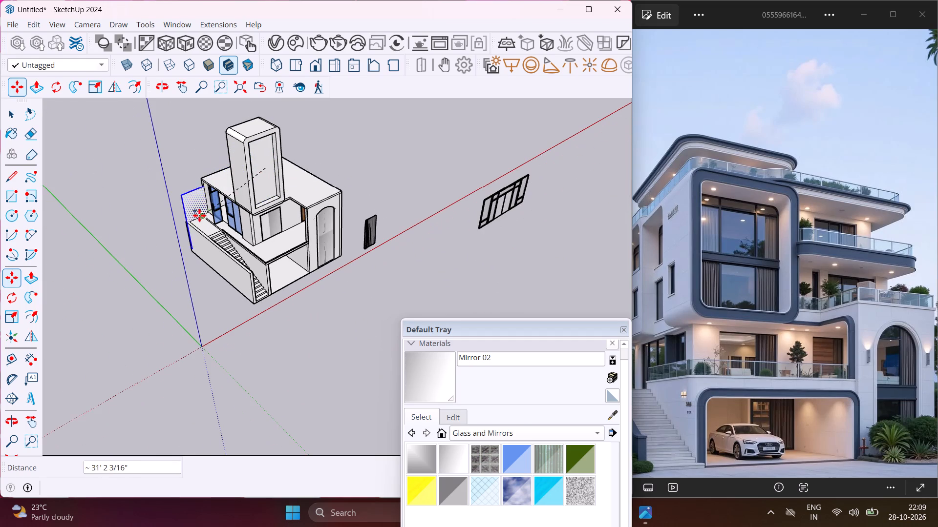
{"action": "left_click", "coordinate": [156, 258]}
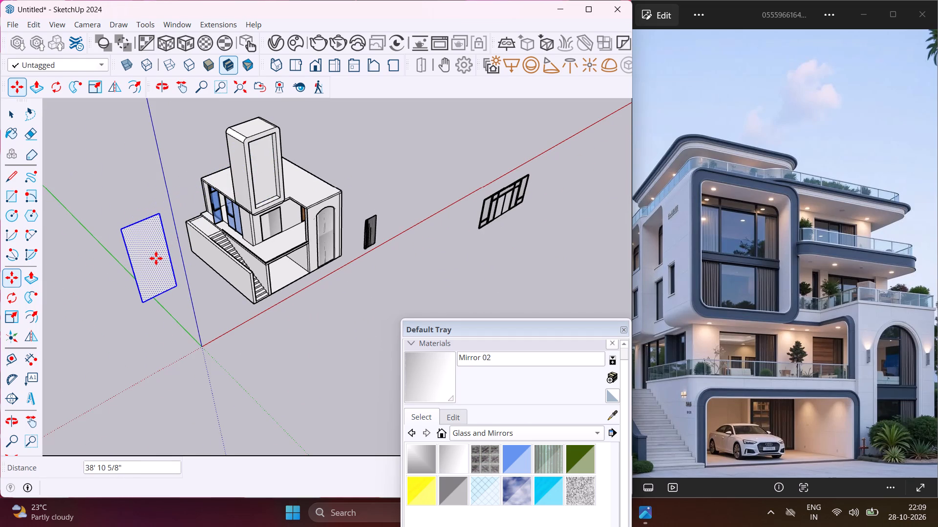
{"action": "key", "text": "Escape"}
{"action": "key", "text": "space"}
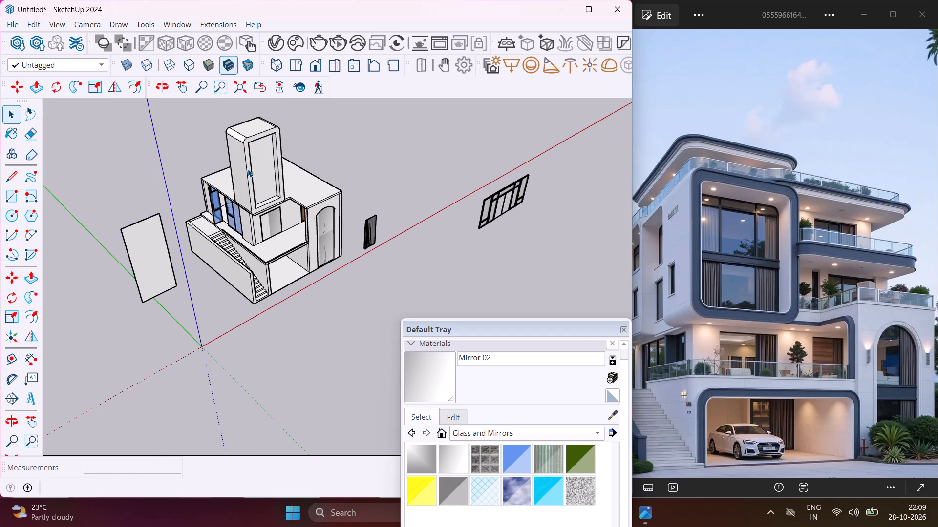
Draw a rectangle of about 21' 5" by 13' 7" on the flat roof, from the tower's rear base to the outer roof corner.
{"action": "middle_click_drag", "start_coordinate": [235, 147], "coordinate": [305, 156]}
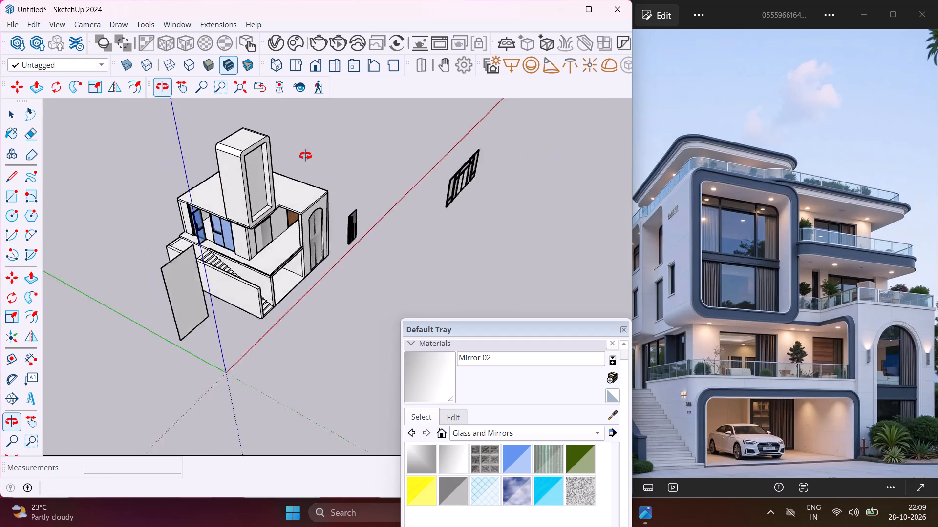
{"action": "middle_click_drag", "start_coordinate": [305, 156], "coordinate": [576, 152]}
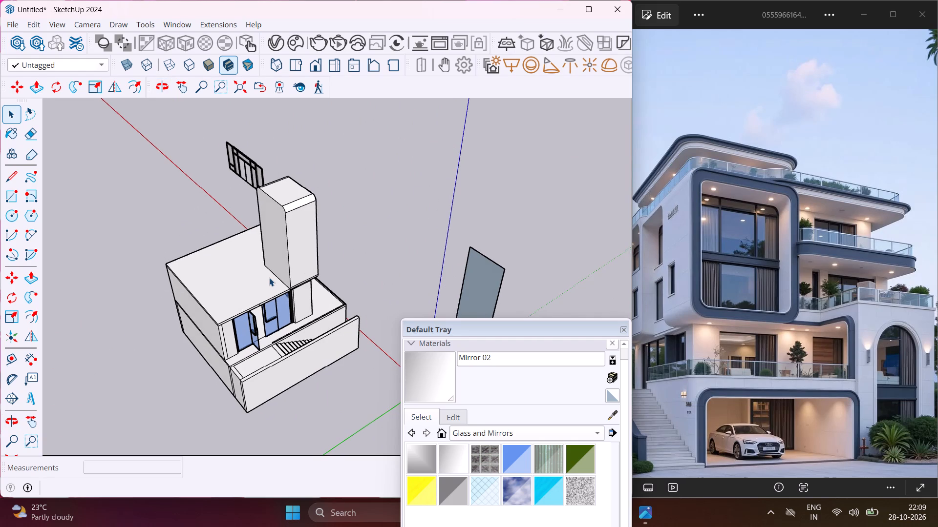
{"action": "left_click", "coordinate": [19, 193]}
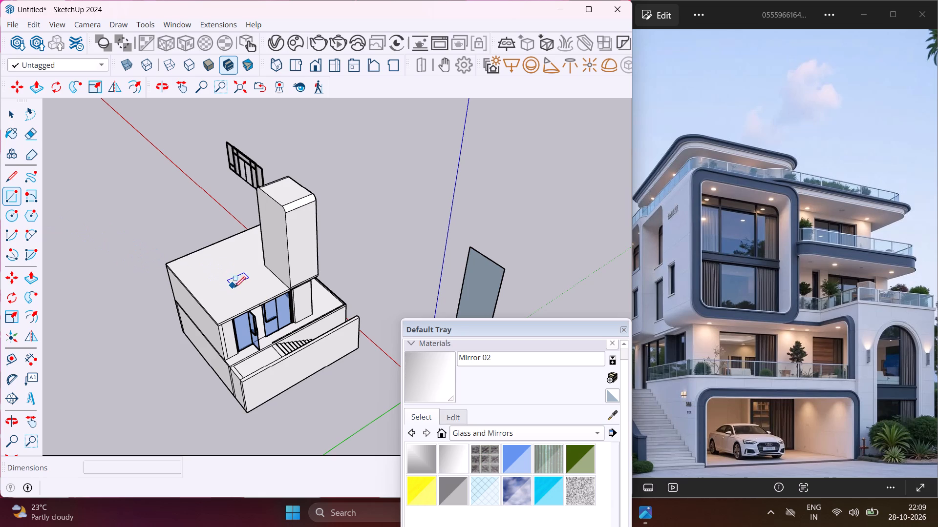
{"action": "middle_click_drag", "start_coordinate": [236, 288], "coordinate": [624, 279]}
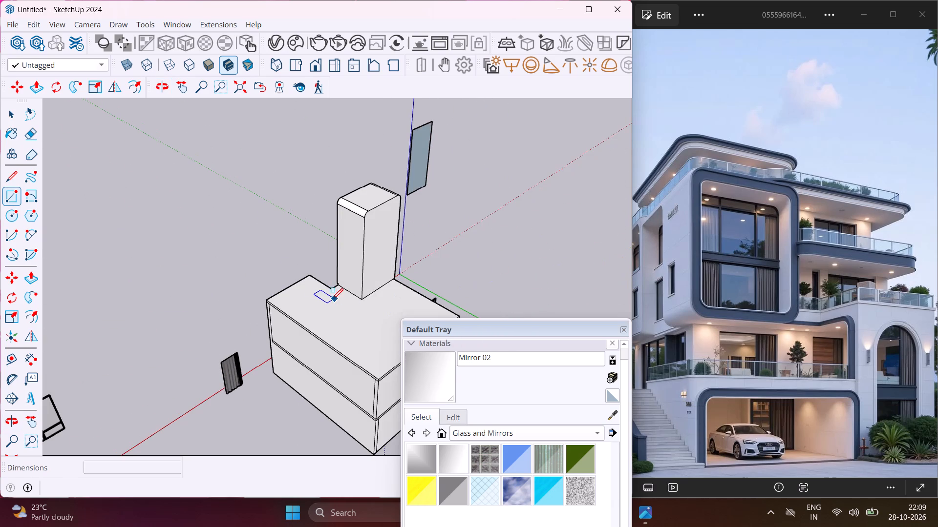
{"action": "scroll", "coordinate": [345, 284], "scroll_direction": "up", "scroll_amount": 2}
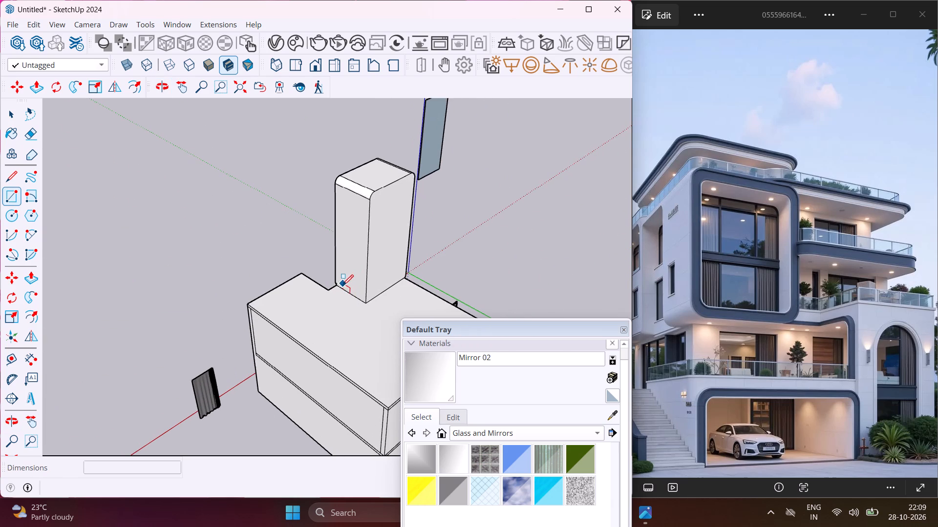
{"action": "scroll", "coordinate": [345, 290], "scroll_direction": "up", "scroll_amount": 5}
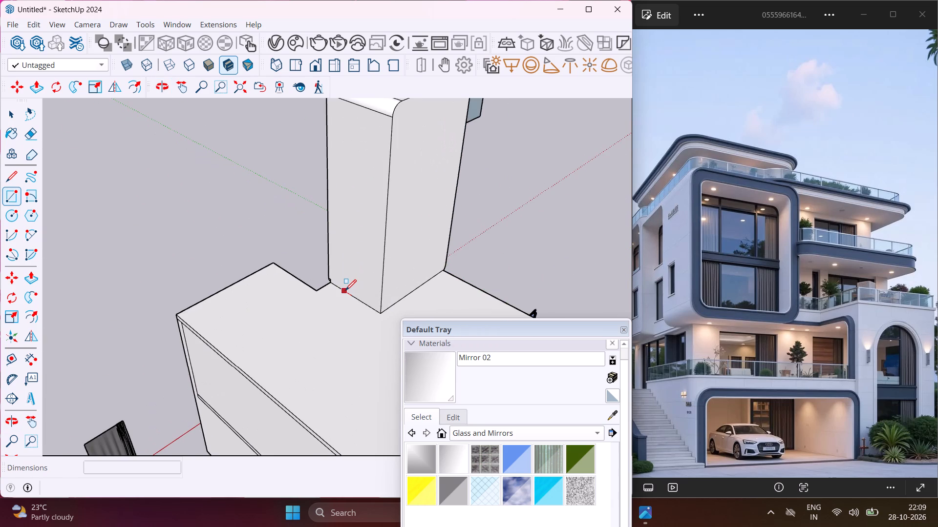
{"action": "scroll", "coordinate": [345, 290], "scroll_direction": "up", "scroll_amount": 2}
{"action": "left_click", "coordinate": [345, 290]}
{"action": "scroll", "coordinate": [300, 313], "scroll_direction": "down", "scroll_amount": 9}
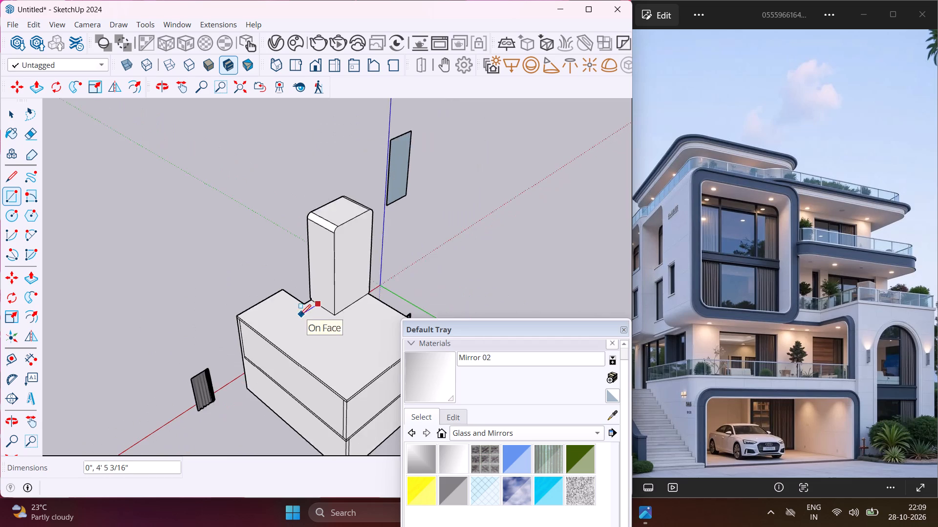
{"action": "scroll", "coordinate": [300, 315], "scroll_direction": "down", "scroll_amount": 2}
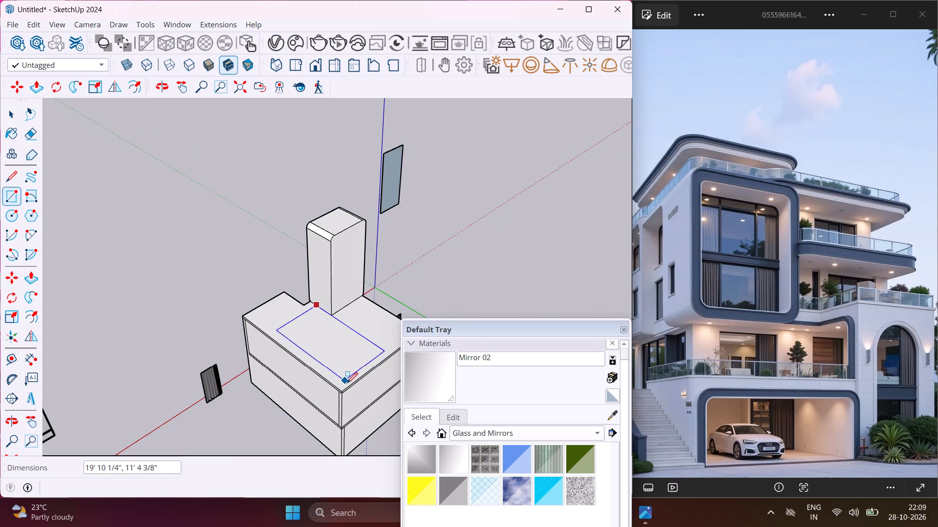
{"action": "left_click", "coordinate": [342, 390]}
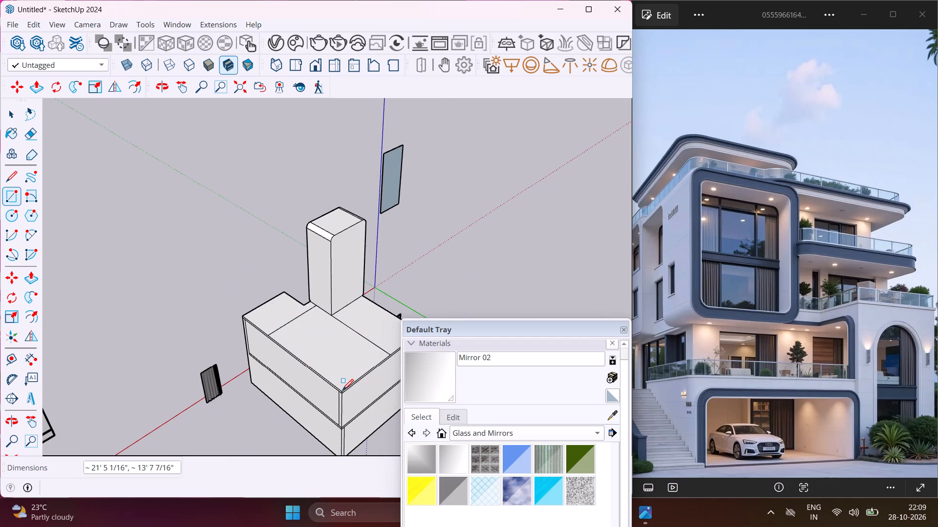
{"action": "key", "text": "Escape"}
{"action": "key", "text": "space"}
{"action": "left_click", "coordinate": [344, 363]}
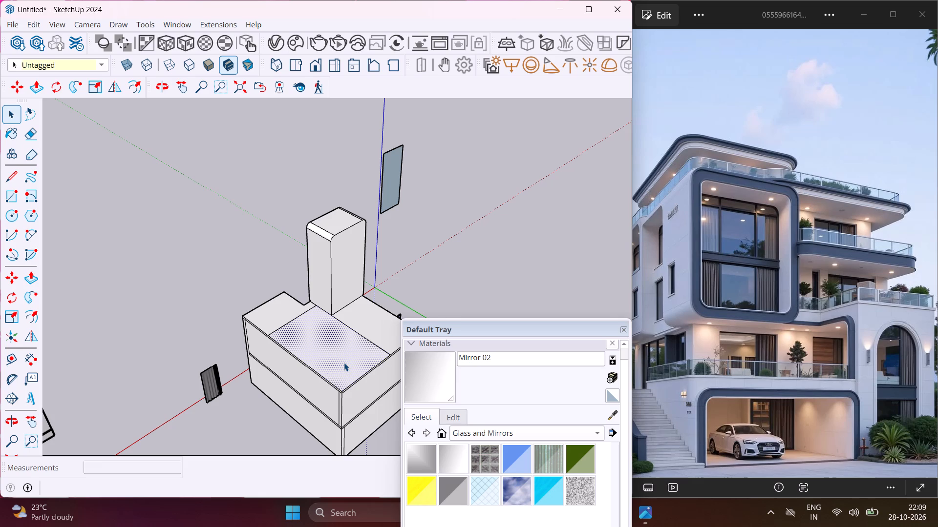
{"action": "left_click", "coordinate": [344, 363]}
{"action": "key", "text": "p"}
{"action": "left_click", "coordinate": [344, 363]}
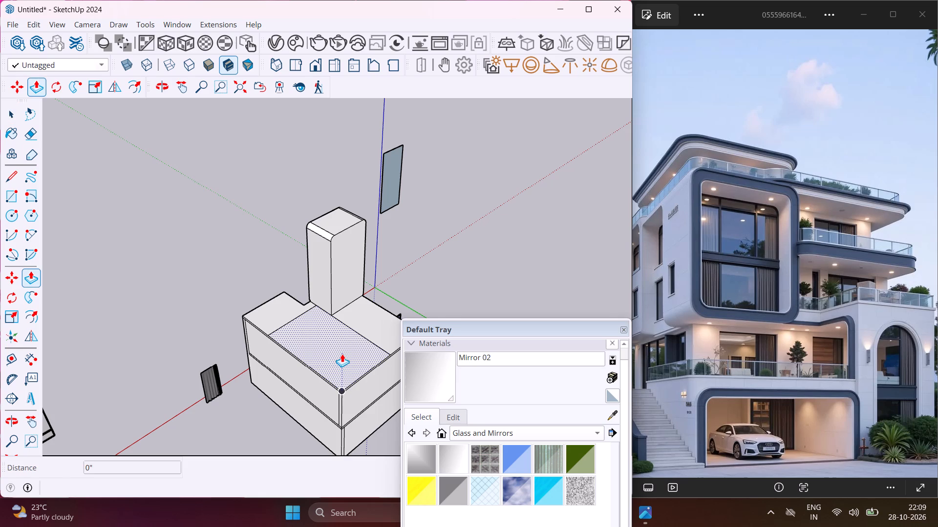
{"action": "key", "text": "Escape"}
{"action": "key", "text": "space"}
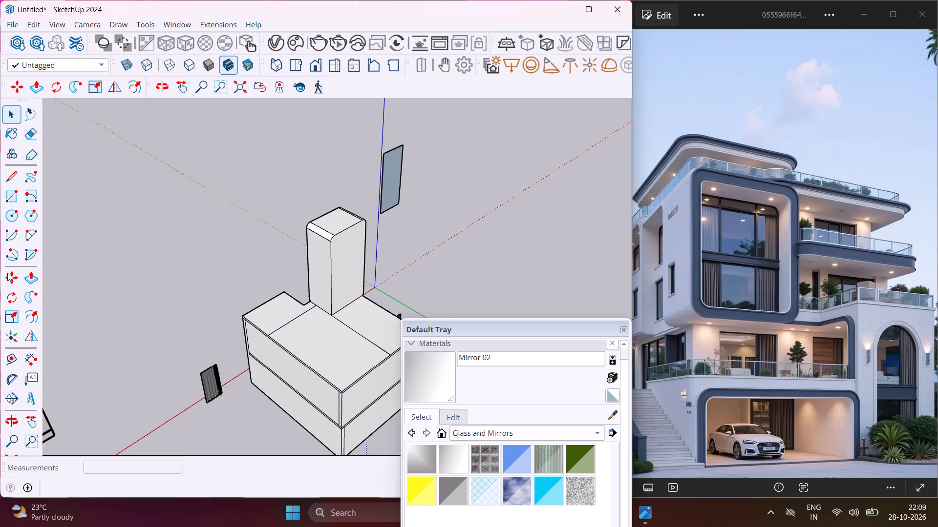
Offset the roof rectangle's outline inward by 9" to form the wall thickness.
{"action": "left_click", "coordinate": [324, 358]}
{"action": "left_click", "coordinate": [32, 321]}
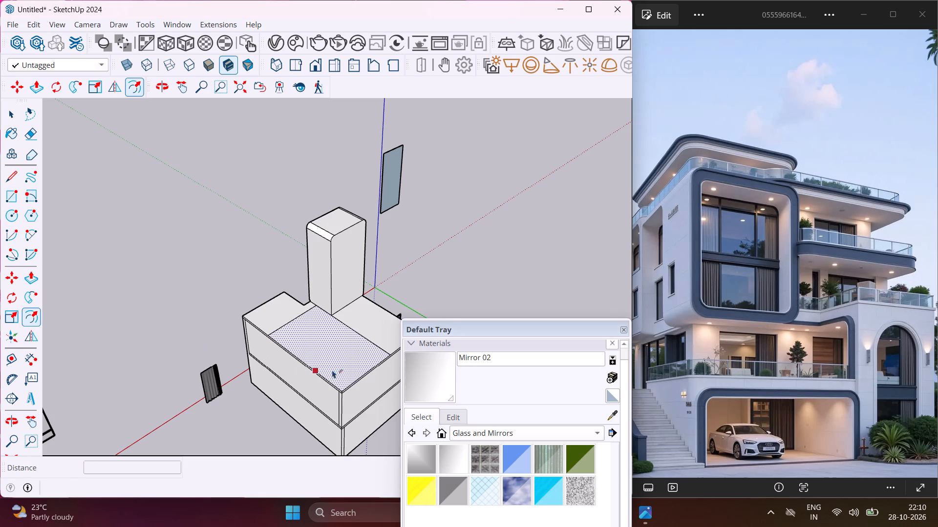
{"action": "scroll", "coordinate": [339, 370], "scroll_direction": "up", "scroll_amount": 7}
{"action": "left_click", "coordinate": [328, 379]}
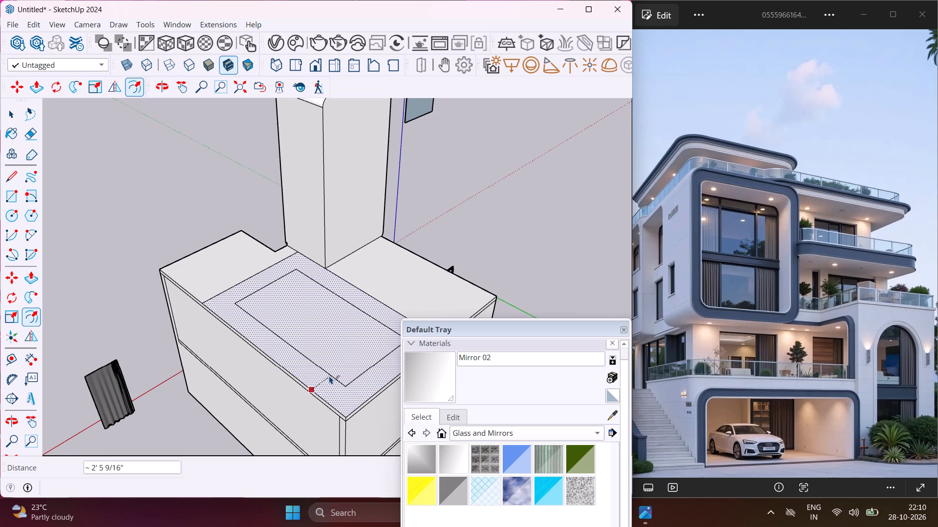
{"action": "key", "text": "9"}
{"action": "key", "text": "shift+quotedbl"}
{"action": "key", "text": "Return"}
{"action": "key", "text": "Escape"}
{"action": "key", "text": "space"}
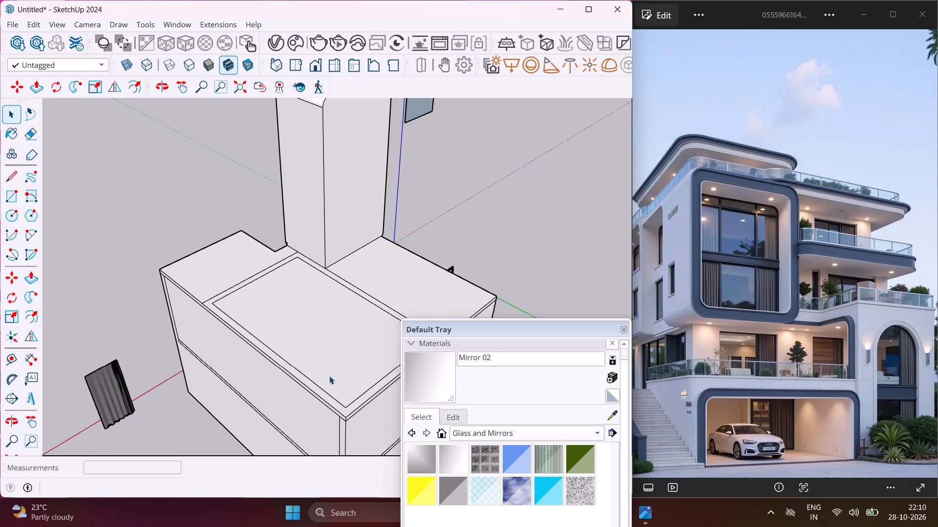
Push/Pull the narrow border between the two roof rectangles up 10' to raise the upper-floor walls.
{"action": "scroll", "coordinate": [329, 376], "scroll_direction": "up", "scroll_amount": 6}
{"action": "left_click", "coordinate": [309, 395]}
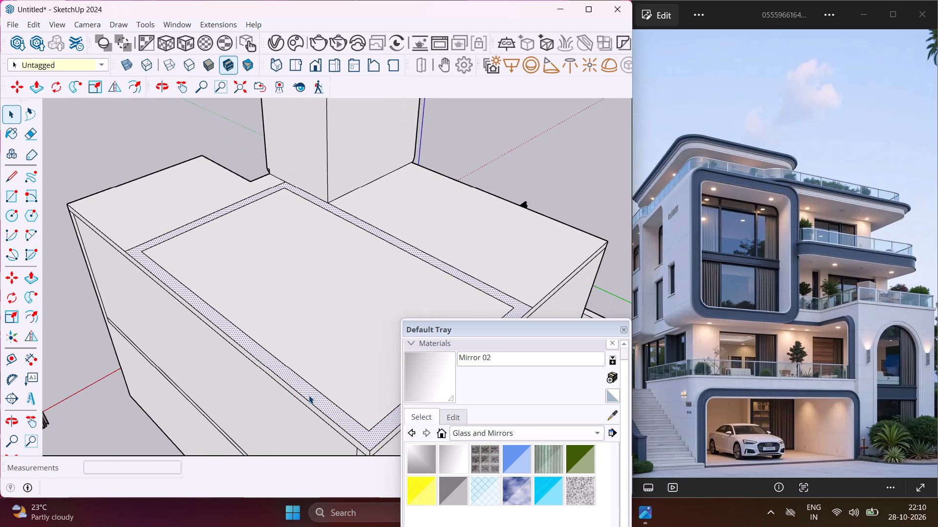
{"action": "key", "text": "p"}
{"action": "left_click", "coordinate": [309, 395]}
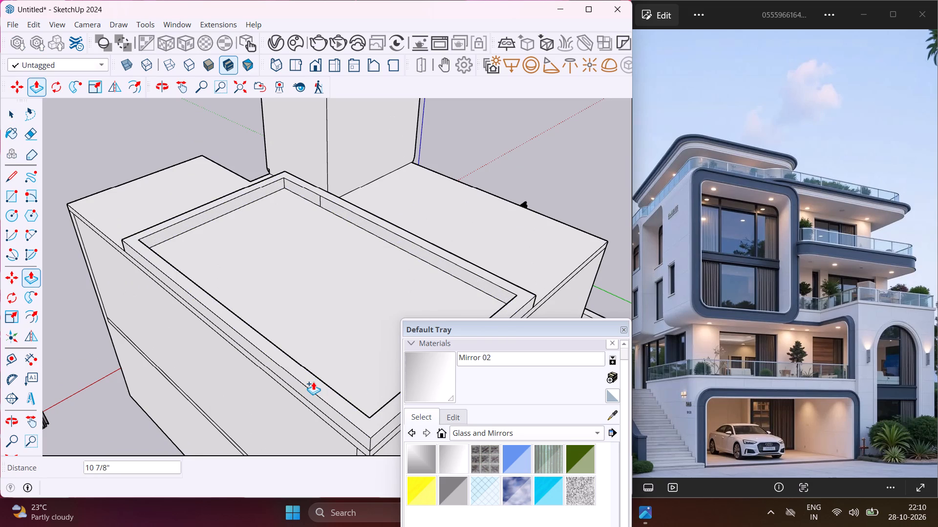
{"action": "type", "text": "10'"}
{"action": "key", "text": "Return"}
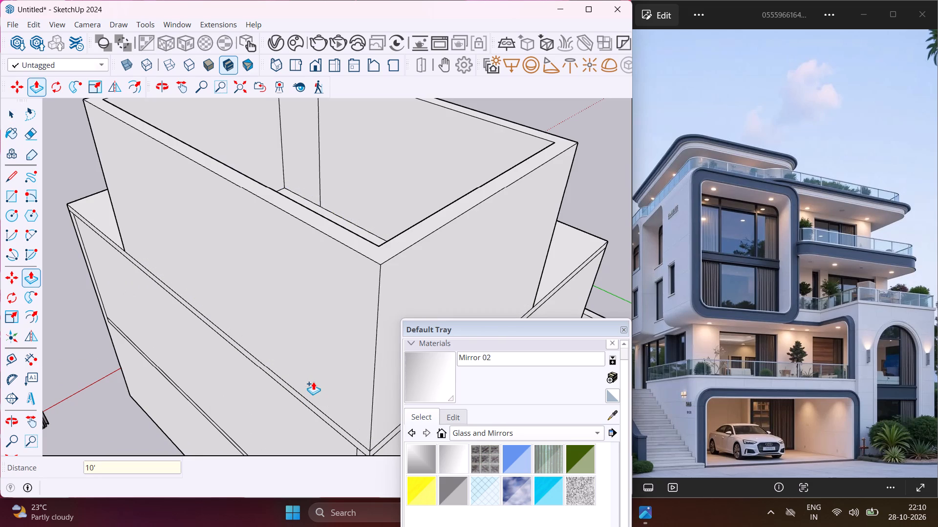
{"action": "scroll", "coordinate": [313, 382], "scroll_direction": "down", "scroll_amount": 8}
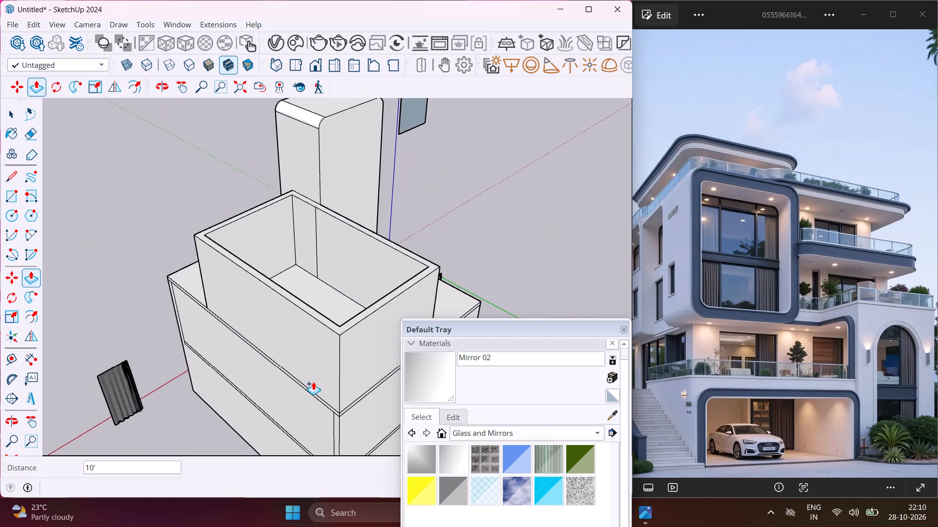
{"action": "scroll", "coordinate": [313, 382], "scroll_direction": "down", "scroll_amount": 5}
{"action": "key", "text": "Escape"}
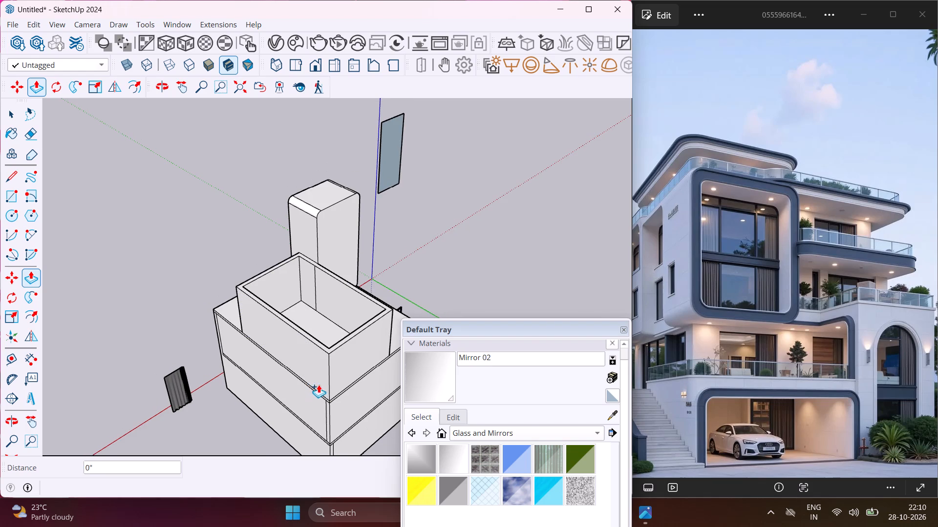
{"action": "key", "text": "space"}
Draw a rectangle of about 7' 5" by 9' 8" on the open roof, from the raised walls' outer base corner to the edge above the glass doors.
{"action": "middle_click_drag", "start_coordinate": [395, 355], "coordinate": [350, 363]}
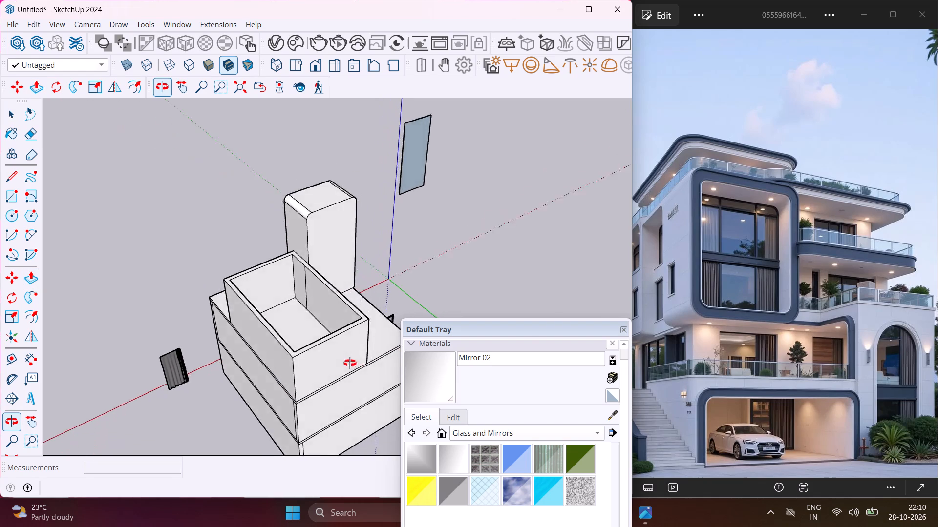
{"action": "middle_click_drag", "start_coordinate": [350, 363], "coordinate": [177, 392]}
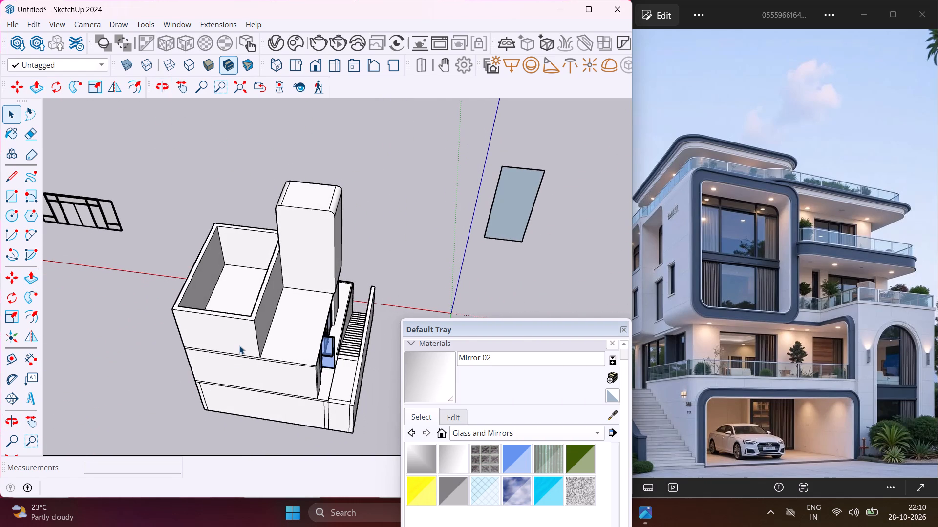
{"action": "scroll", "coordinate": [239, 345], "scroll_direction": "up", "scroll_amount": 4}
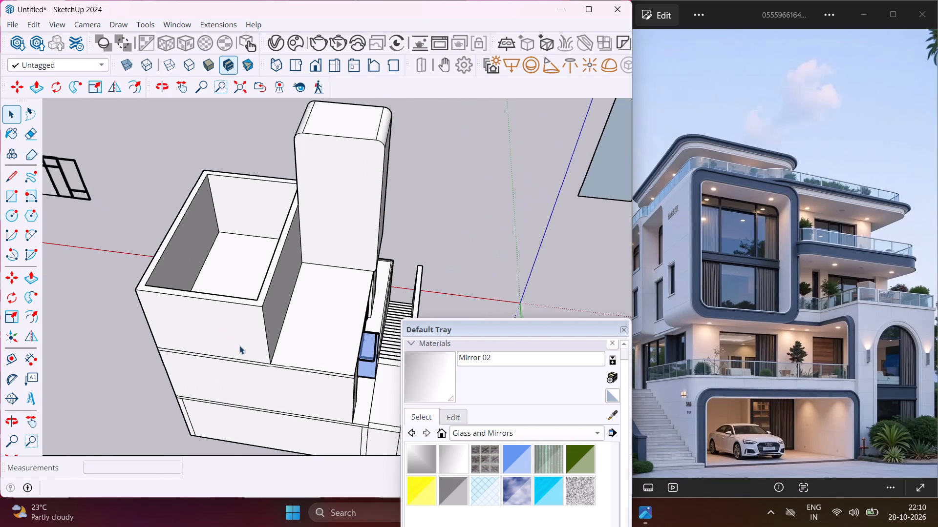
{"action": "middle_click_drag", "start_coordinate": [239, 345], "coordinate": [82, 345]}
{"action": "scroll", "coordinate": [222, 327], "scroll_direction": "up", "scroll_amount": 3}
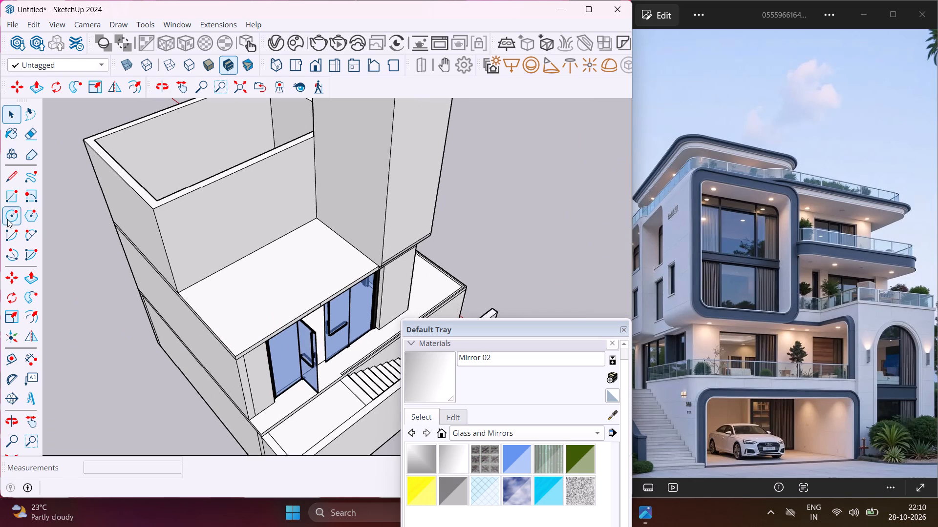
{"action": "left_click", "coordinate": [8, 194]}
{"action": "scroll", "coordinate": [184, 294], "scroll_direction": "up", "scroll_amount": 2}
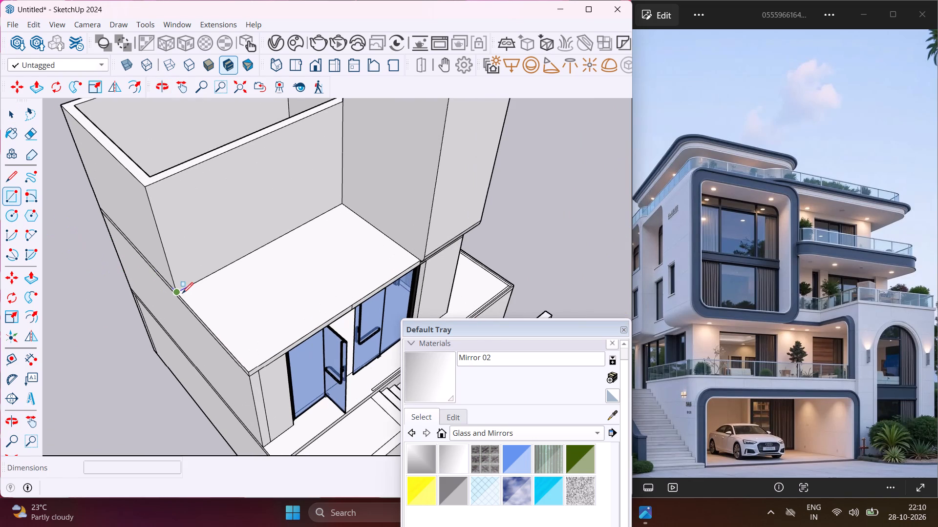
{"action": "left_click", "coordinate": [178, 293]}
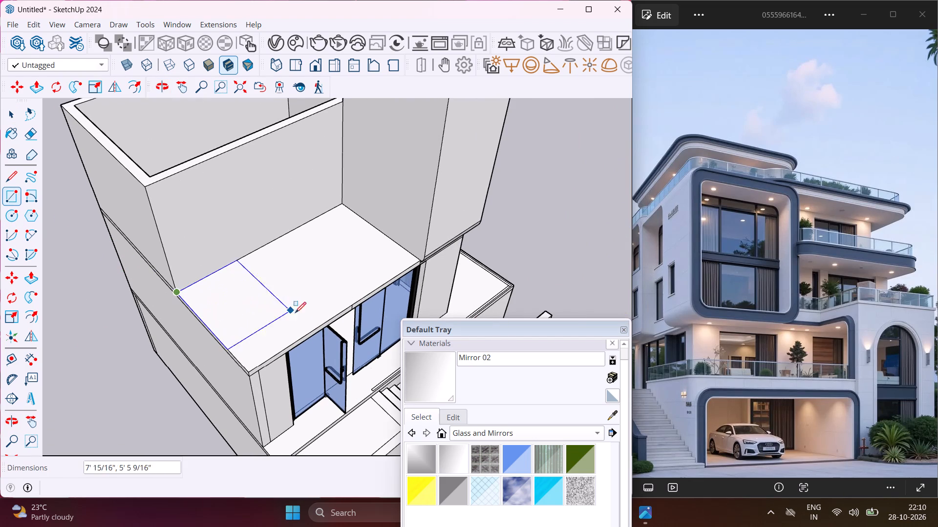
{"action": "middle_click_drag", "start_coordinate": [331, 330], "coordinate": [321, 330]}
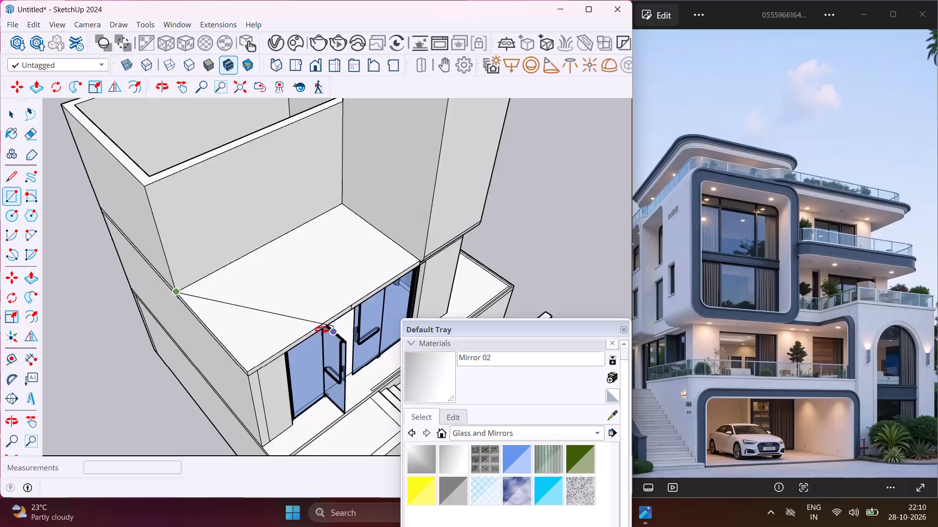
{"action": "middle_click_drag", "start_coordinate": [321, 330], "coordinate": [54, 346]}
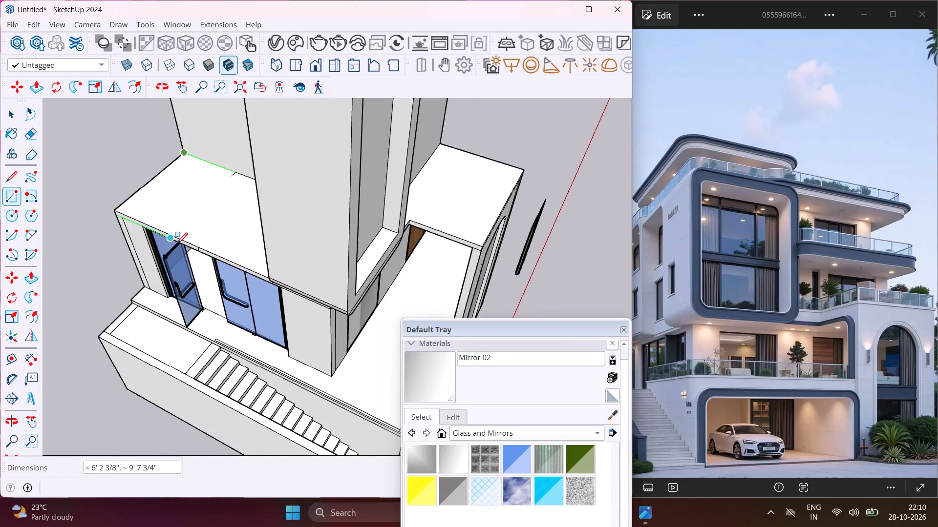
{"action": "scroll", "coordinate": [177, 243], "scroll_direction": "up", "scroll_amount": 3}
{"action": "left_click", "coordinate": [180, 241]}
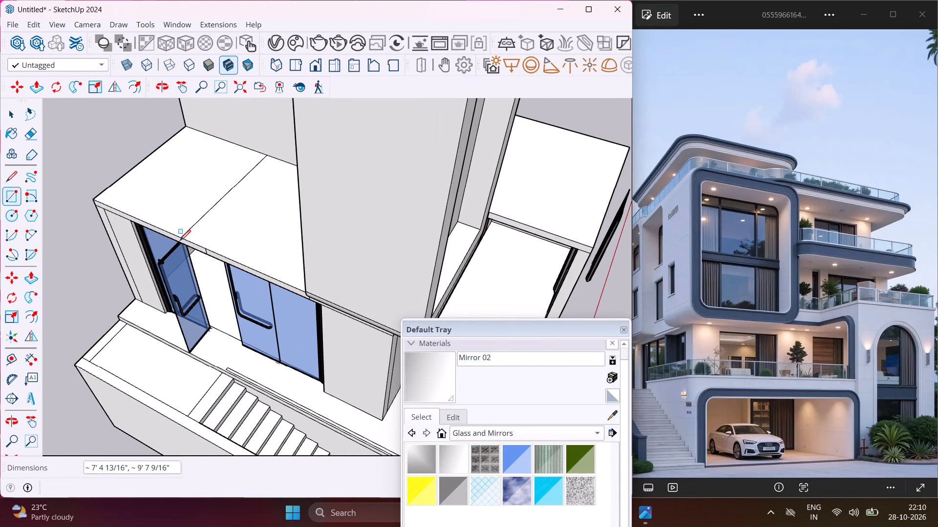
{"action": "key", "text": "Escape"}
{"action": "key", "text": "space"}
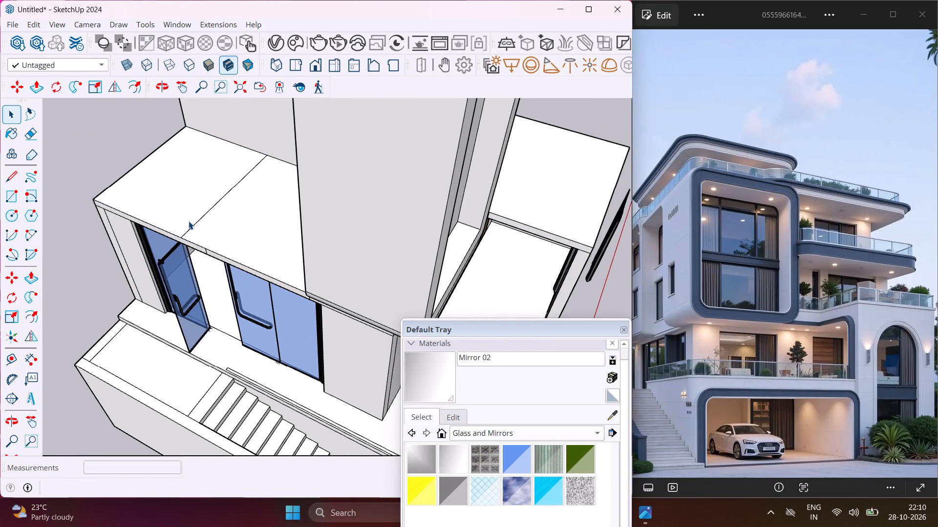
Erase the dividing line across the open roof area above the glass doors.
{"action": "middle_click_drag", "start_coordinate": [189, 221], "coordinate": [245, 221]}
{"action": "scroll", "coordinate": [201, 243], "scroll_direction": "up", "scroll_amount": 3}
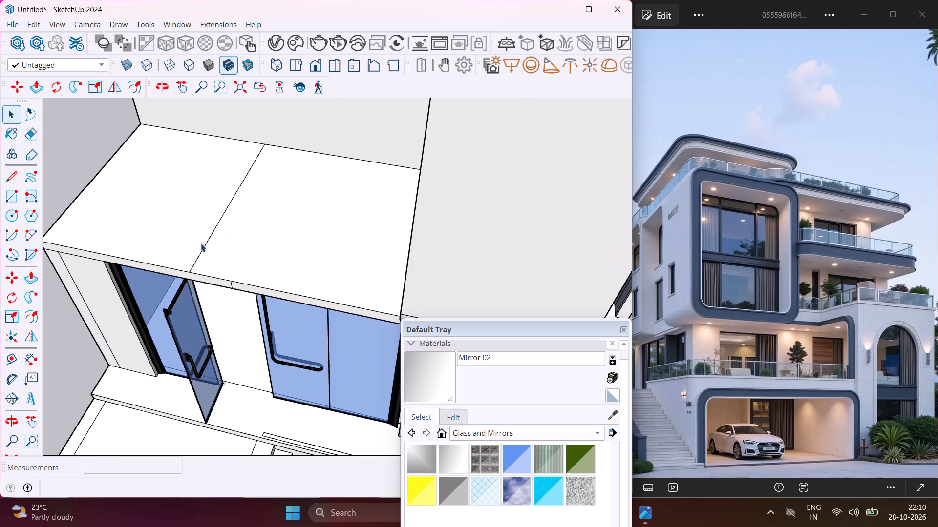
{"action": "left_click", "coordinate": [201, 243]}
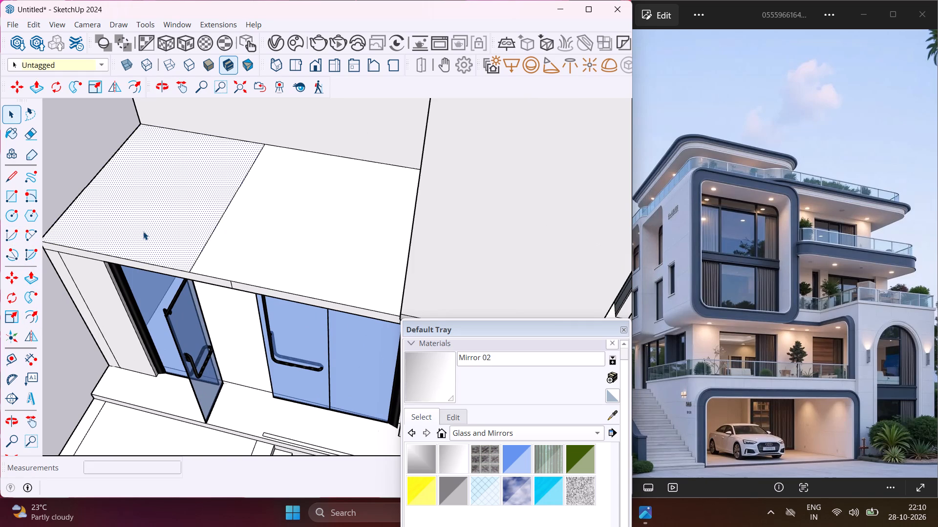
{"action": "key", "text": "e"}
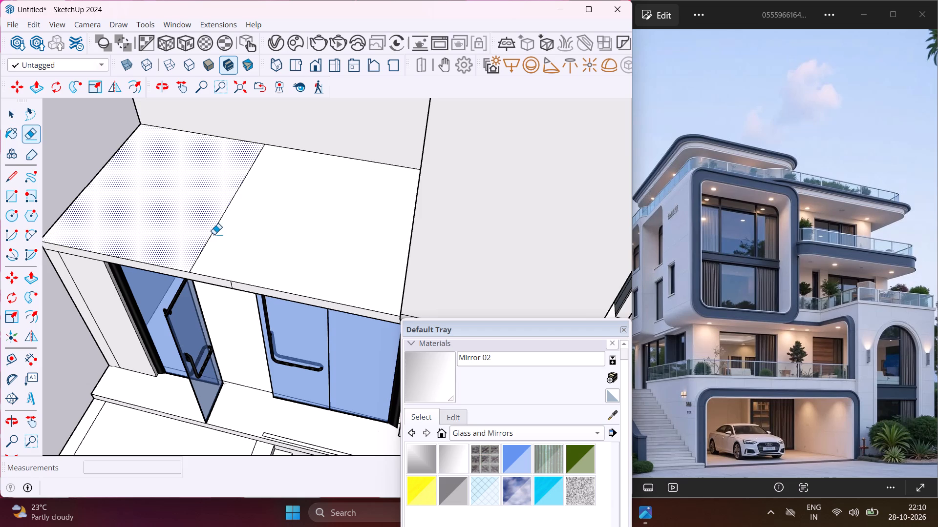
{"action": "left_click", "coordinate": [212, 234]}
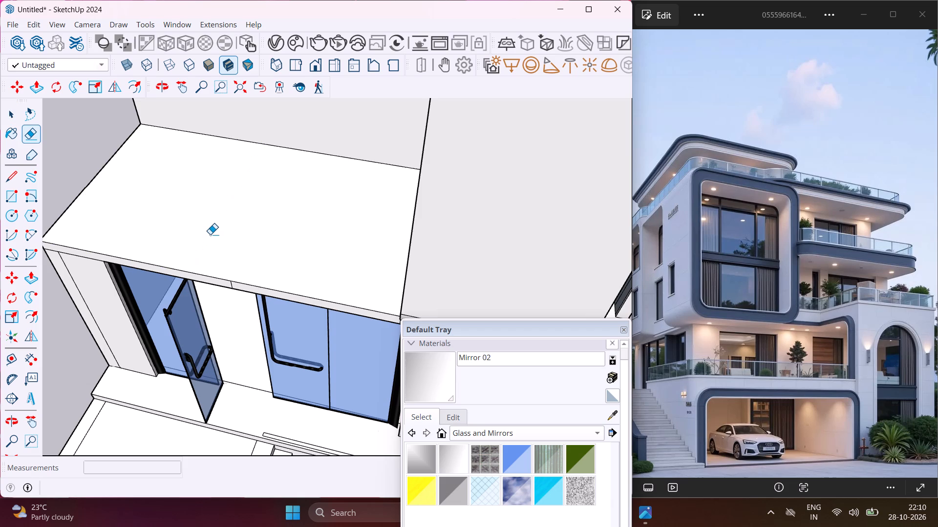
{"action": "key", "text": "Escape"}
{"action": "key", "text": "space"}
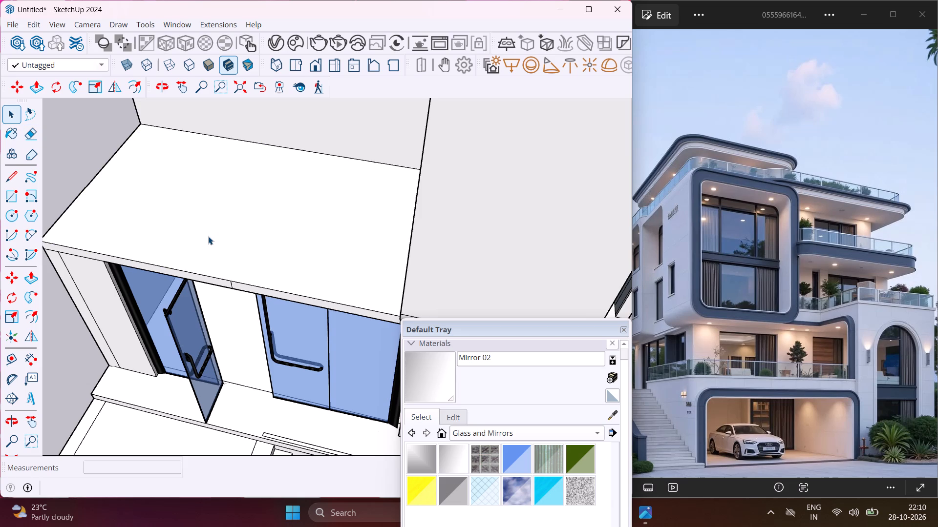
Draw a rectangle of about 11' 8" by 7' 2" from the raised walls' outer base corner, overhanging the roof edge above the glass doors.
{"action": "left_click", "coordinate": [3, 202]}
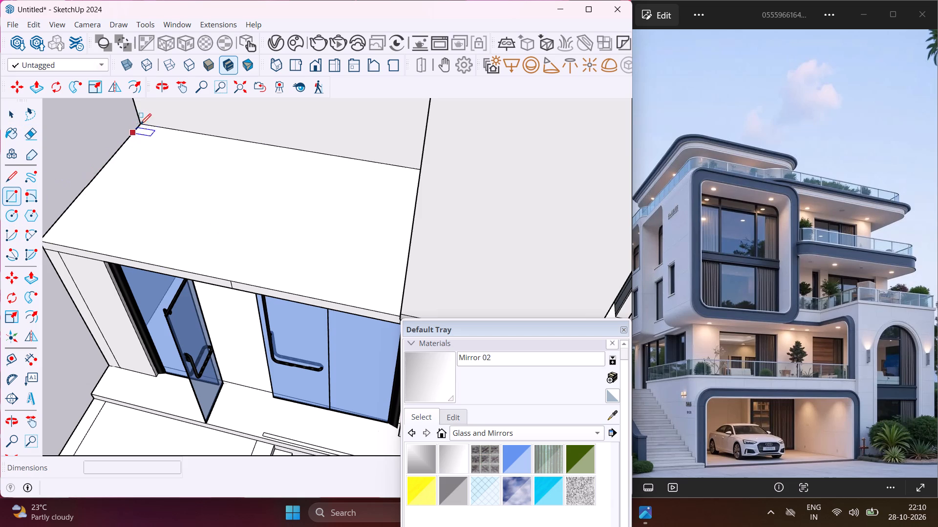
{"action": "left_click", "coordinate": [142, 122]}
{"action": "scroll", "coordinate": [156, 235], "scroll_direction": "down", "scroll_amount": 4}
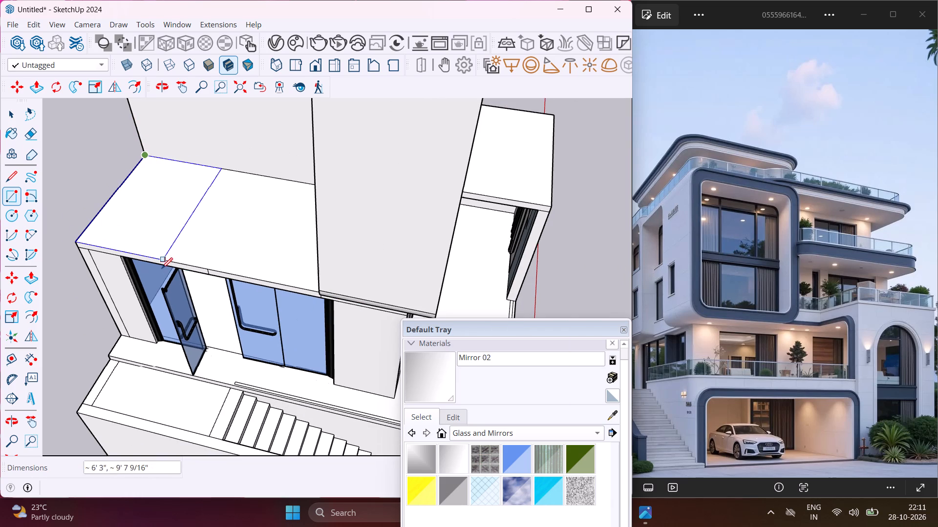
{"action": "middle_click_drag", "start_coordinate": [161, 273], "coordinate": [42, 281]}
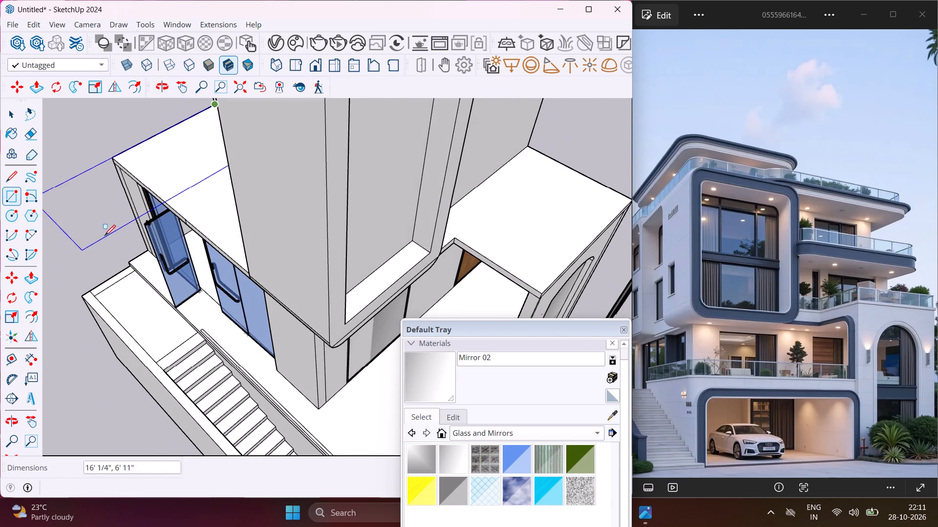
{"action": "middle_click_drag", "start_coordinate": [124, 222], "coordinate": [109, 212]}
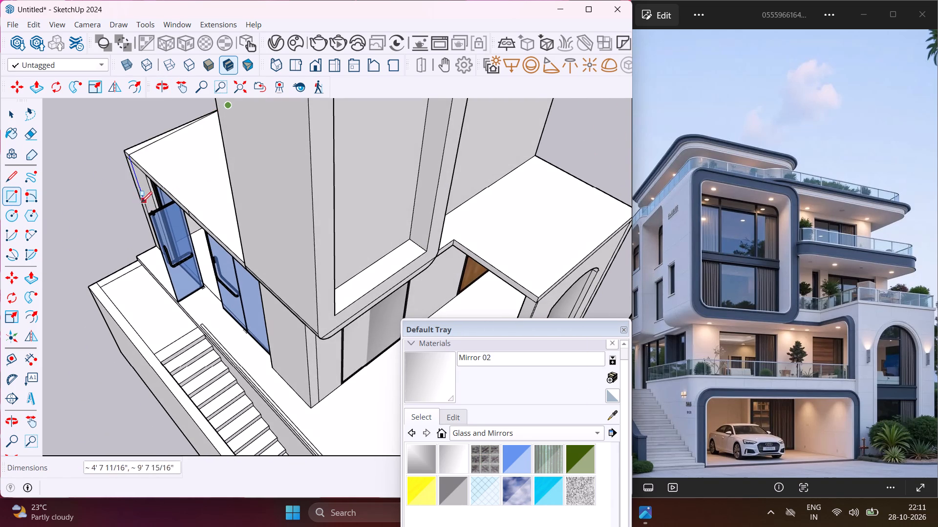
{"action": "middle_click_drag", "start_coordinate": [137, 202], "coordinate": [94, 200]}
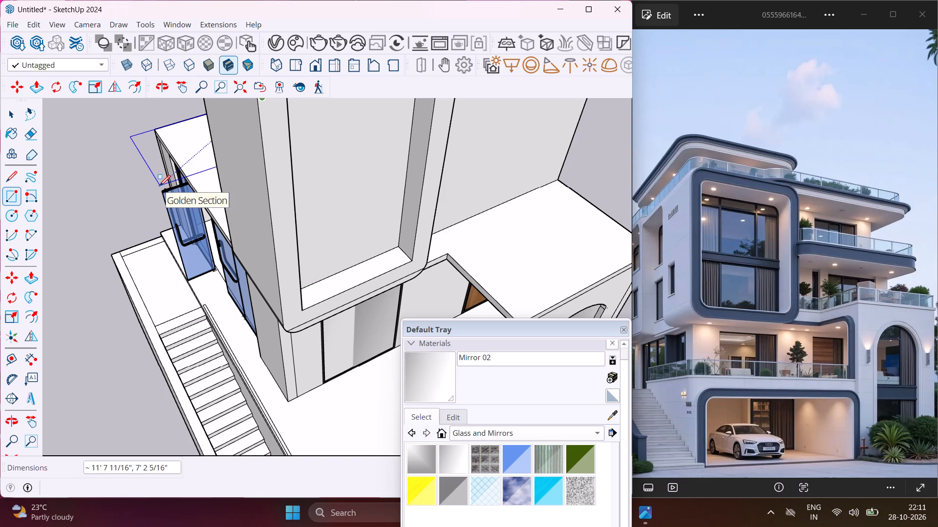
{"action": "left_click", "coordinate": [159, 185]}
{"action": "key", "text": "Escape"}
{"action": "key", "text": "space"}
Push/Pull the rectangle's portion lying on the roof up 20', level with the top of the tall tower.
{"action": "middle_click_drag", "start_coordinate": [169, 149], "coordinate": [178, 155]}
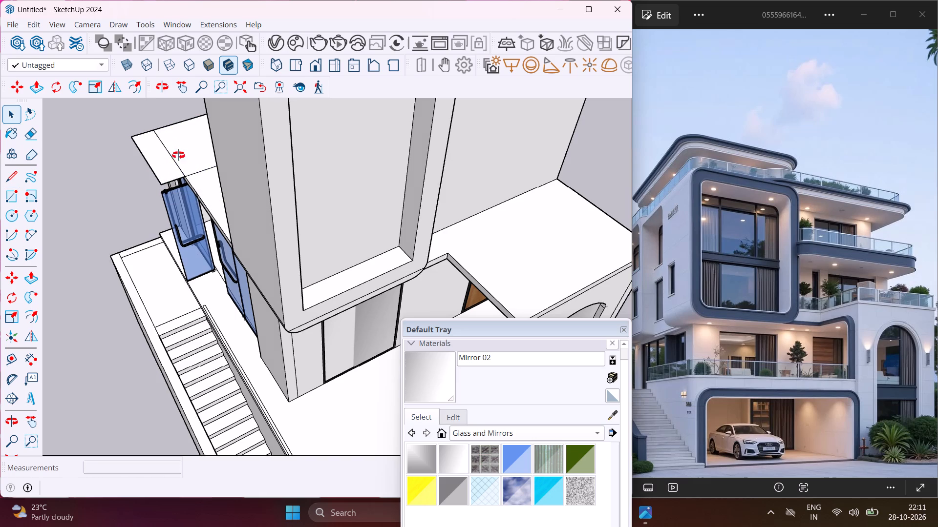
{"action": "middle_click_drag", "start_coordinate": [178, 155], "coordinate": [411, 145]}
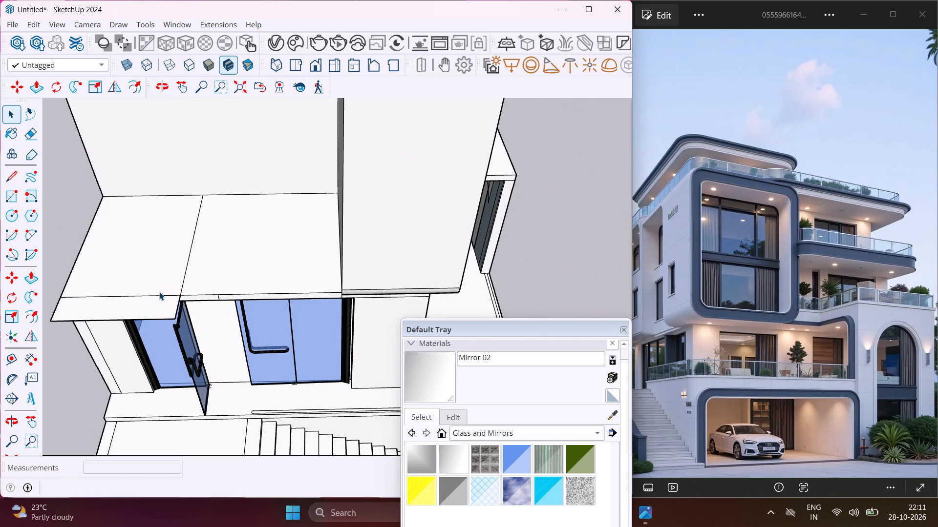
{"action": "middle_click_drag", "start_coordinate": [126, 300], "coordinate": [251, 302]}
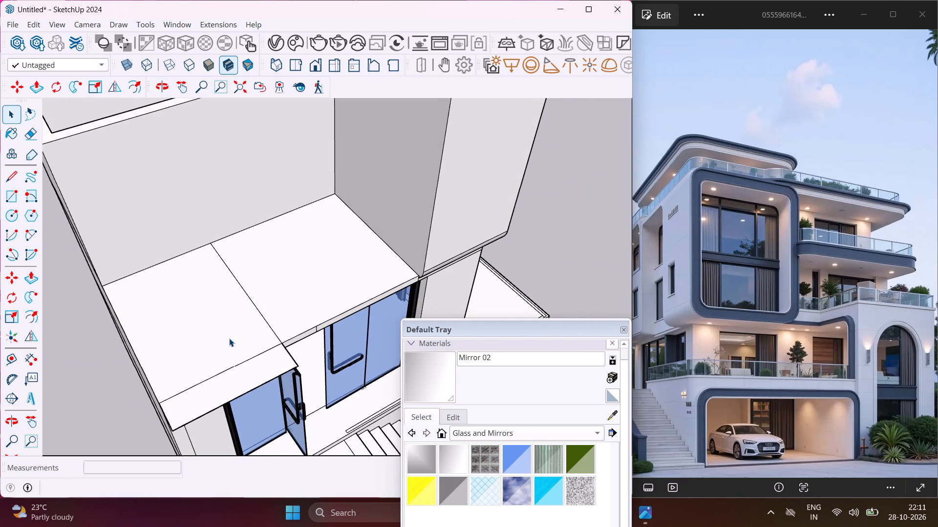
{"action": "left_click", "coordinate": [229, 338]}
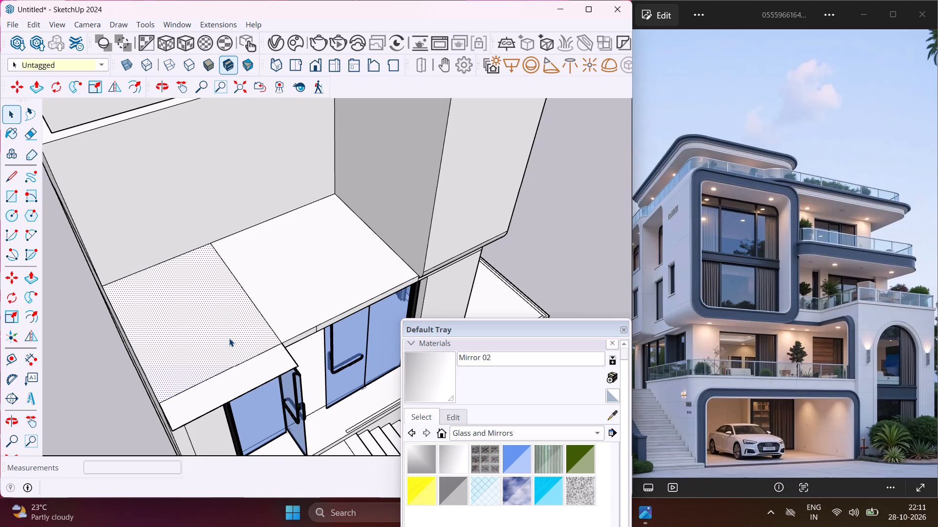
{"action": "scroll", "coordinate": [219, 344], "scroll_direction": "down", "scroll_amount": 3}
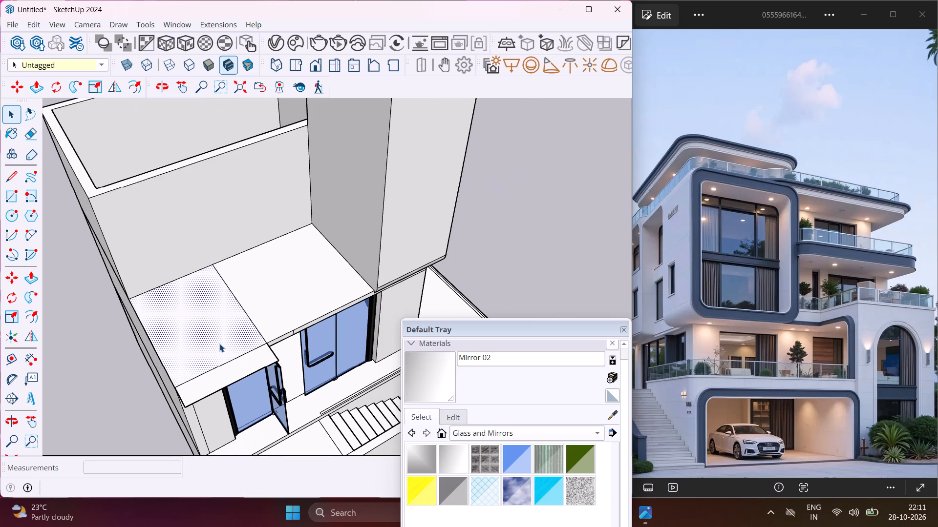
{"action": "scroll", "coordinate": [219, 344], "scroll_direction": "down", "scroll_amount": 4}
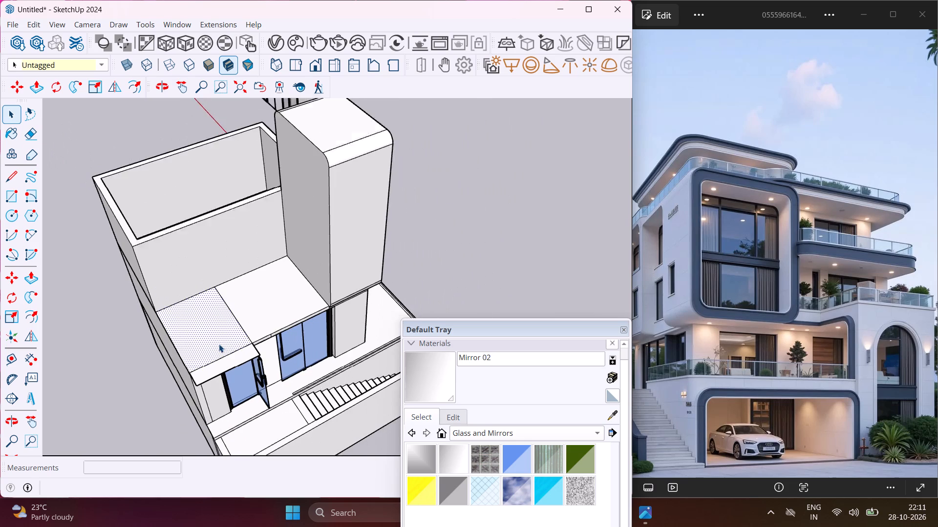
{"action": "scroll", "coordinate": [219, 344], "scroll_direction": "down", "scroll_amount": 1}
{"action": "middle_click_drag", "start_coordinate": [219, 344], "coordinate": [371, 336]}
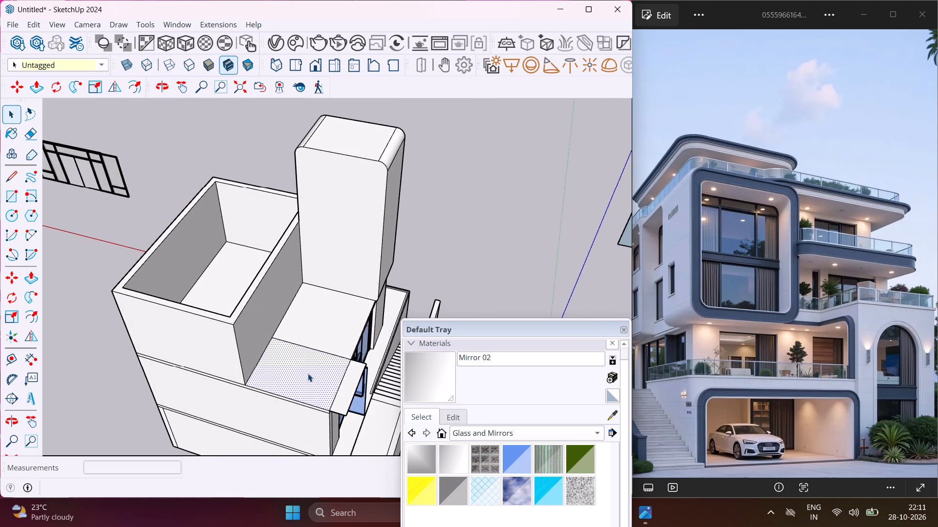
{"action": "key", "text": "o"}
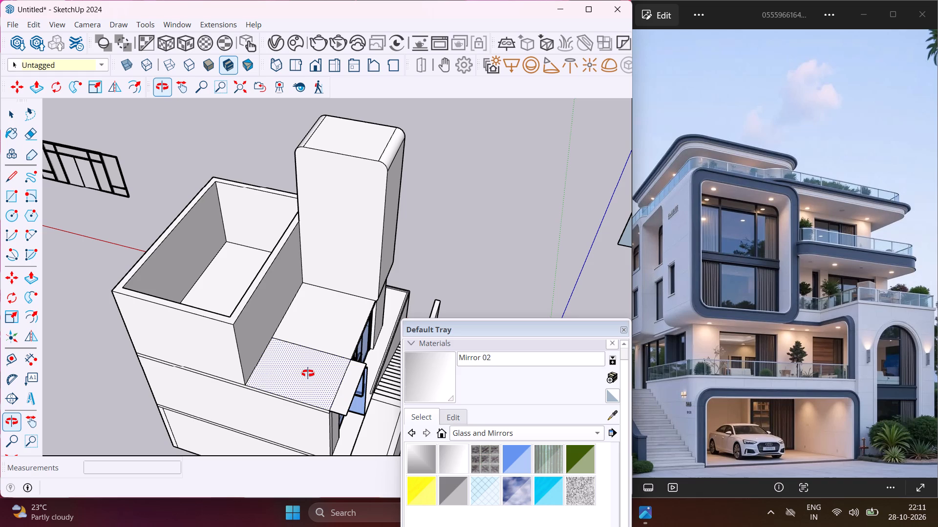
{"action": "key", "text": "Escape"}
{"action": "key", "text": "space"}
{"action": "left_click", "coordinate": [308, 373]}
{"action": "key", "text": "p"}
{"action": "left_click", "coordinate": [308, 373]}
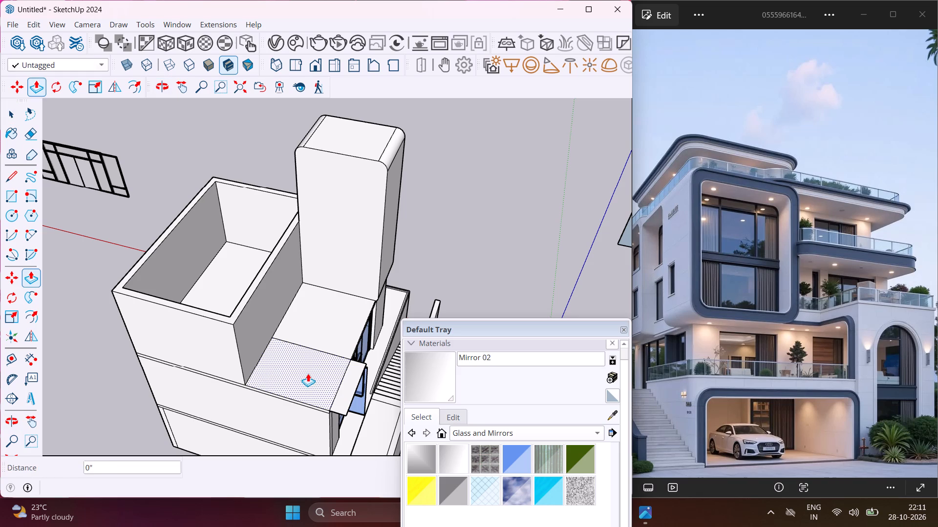
{"action": "scroll", "coordinate": [307, 354], "scroll_direction": "down", "scroll_amount": 3}
{"action": "middle_click_drag", "start_coordinate": [304, 342], "coordinate": [142, 343]}
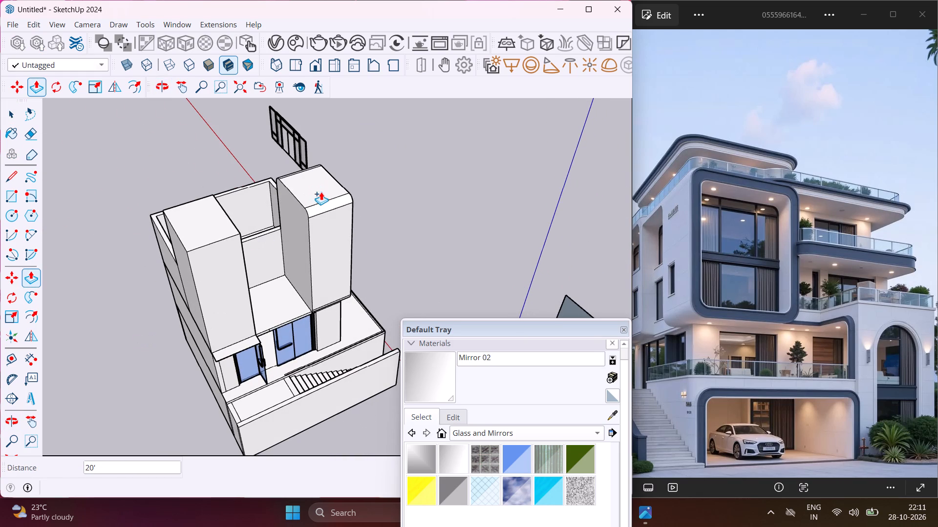
{"action": "left_click", "coordinate": [321, 192]}
Push/Pull the overhanging strip above the open glass door up 20', level with the new block's top.
{"action": "scroll", "coordinate": [227, 342], "scroll_direction": "up", "scroll_amount": 6}
{"action": "left_click", "coordinate": [237, 355]}
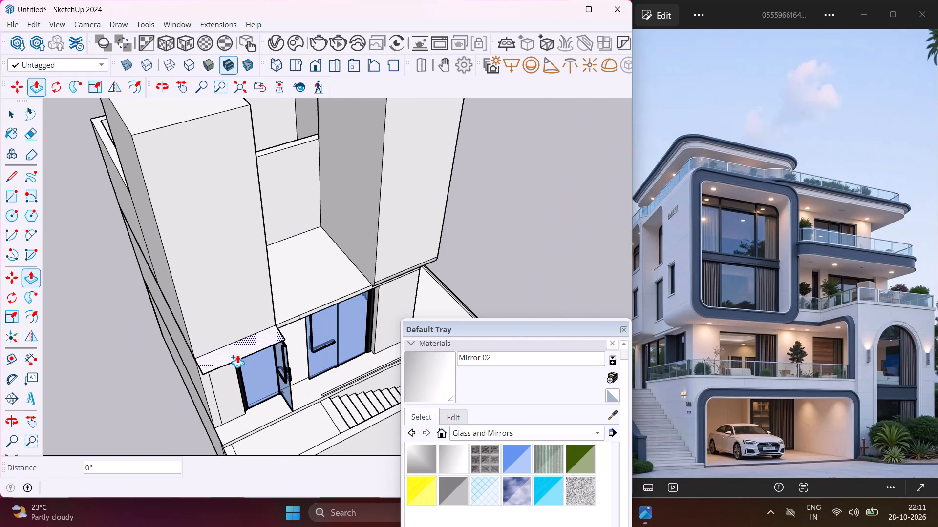
{"action": "scroll", "coordinate": [231, 323], "scroll_direction": "down", "scroll_amount": 4}
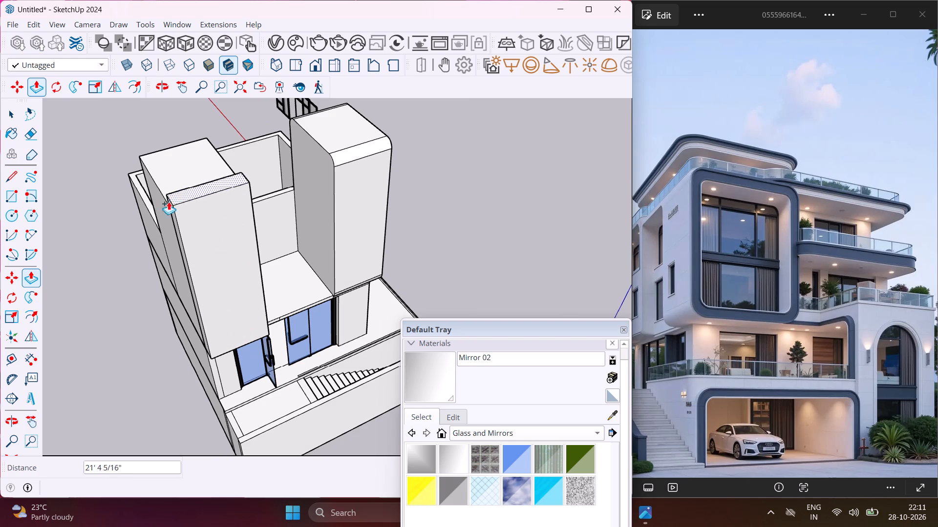
{"action": "left_click", "coordinate": [156, 174]}
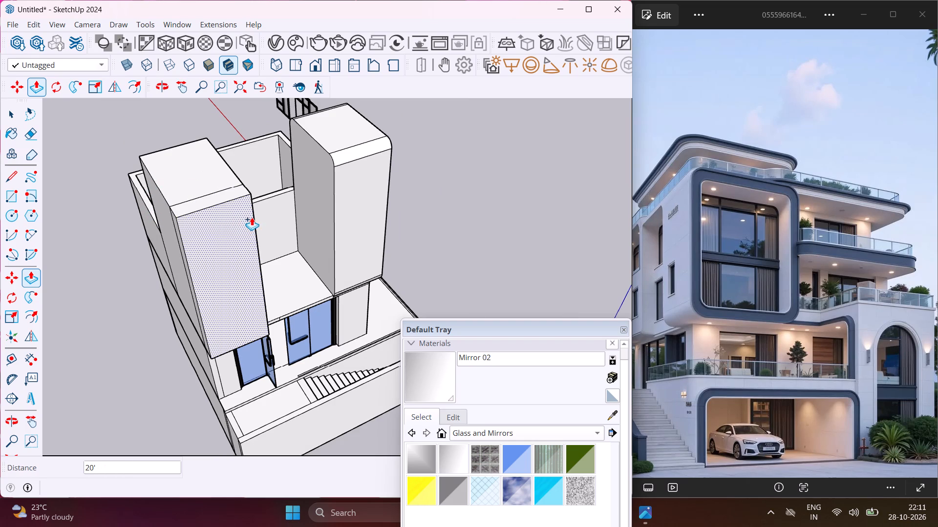
{"action": "key", "text": "Escape"}
{"action": "key", "text": "space"}
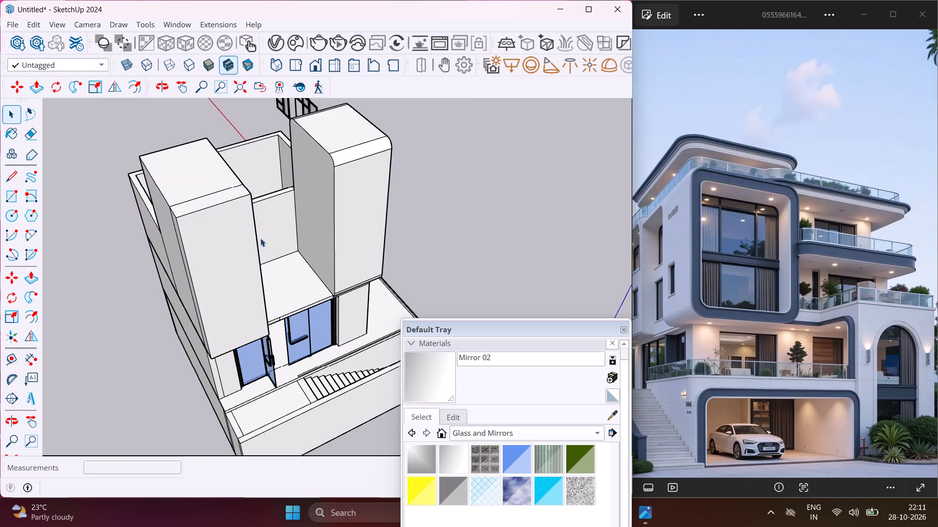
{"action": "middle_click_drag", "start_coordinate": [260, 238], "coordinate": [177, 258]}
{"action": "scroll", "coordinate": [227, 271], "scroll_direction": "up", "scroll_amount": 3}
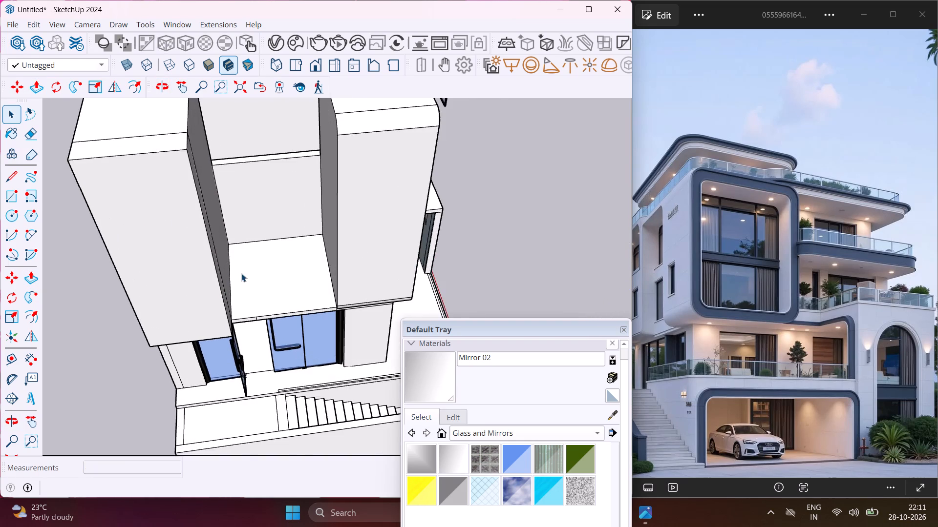
Push/Pull the roof portion between the two tall blocks above the glass doors up 20', level with their tops.
{"action": "scroll", "coordinate": [241, 273], "scroll_direction": "up", "scroll_amount": 2}
{"action": "left_click", "coordinate": [276, 290]}
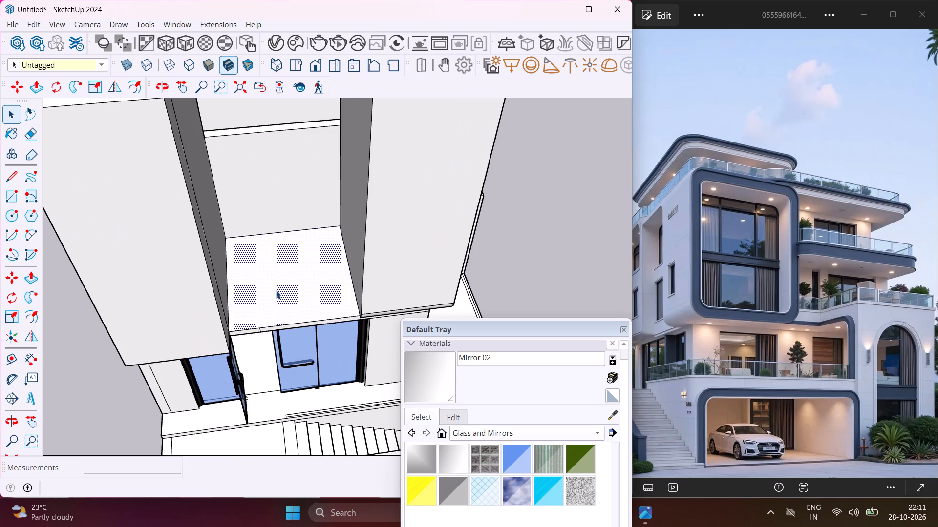
{"action": "key", "text": "p"}
{"action": "left_click", "coordinate": [276, 290]}
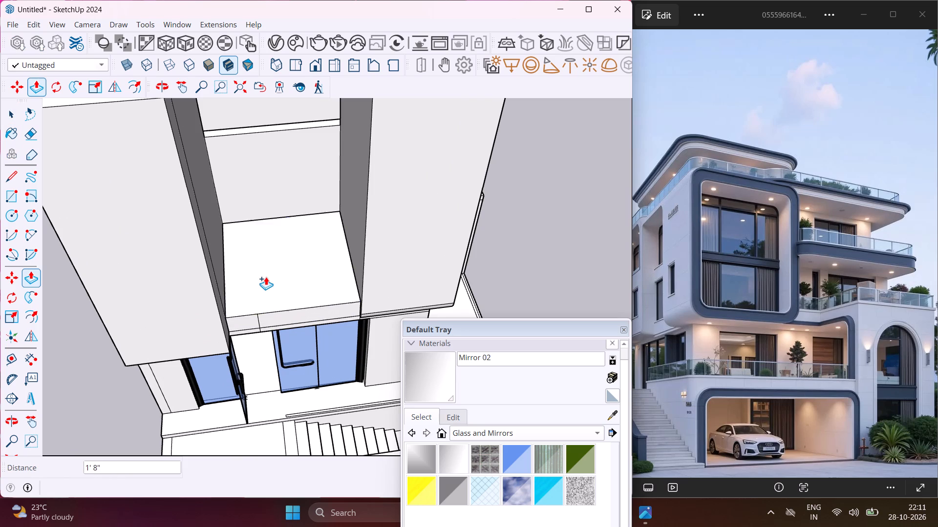
{"action": "scroll", "coordinate": [266, 277], "scroll_direction": "down", "scroll_amount": 8}
{"action": "left_click", "coordinate": [220, 211]}
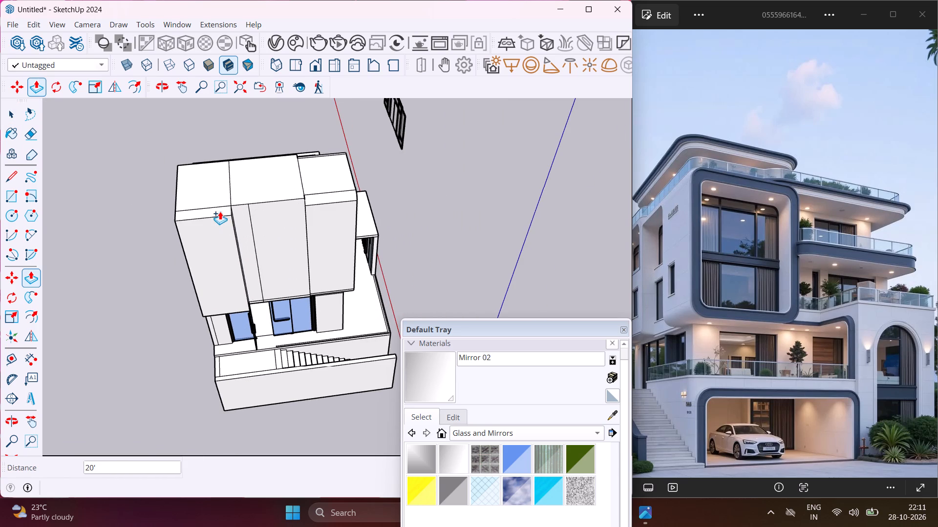
{"action": "middle_click_drag", "start_coordinate": [336, 222], "coordinate": [80, 254]}
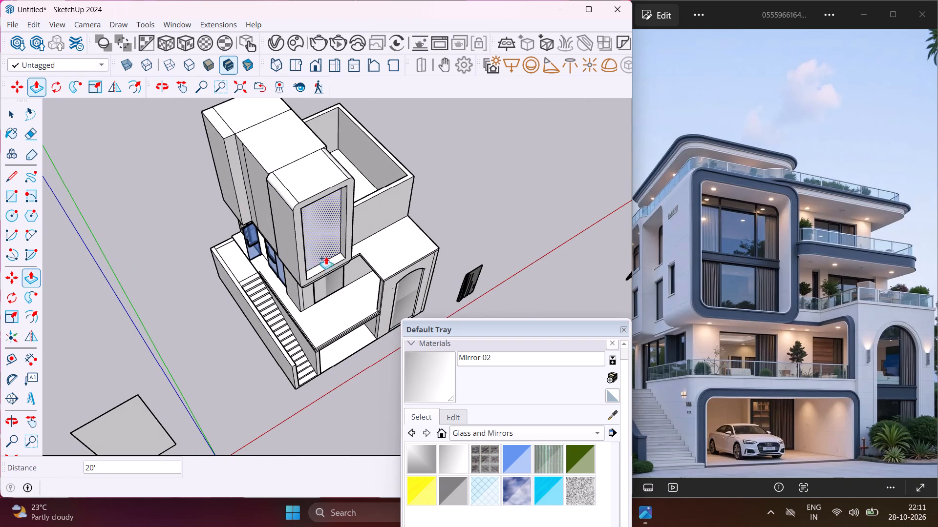
{"action": "key", "text": "Escape"}
{"action": "key", "text": "space"}
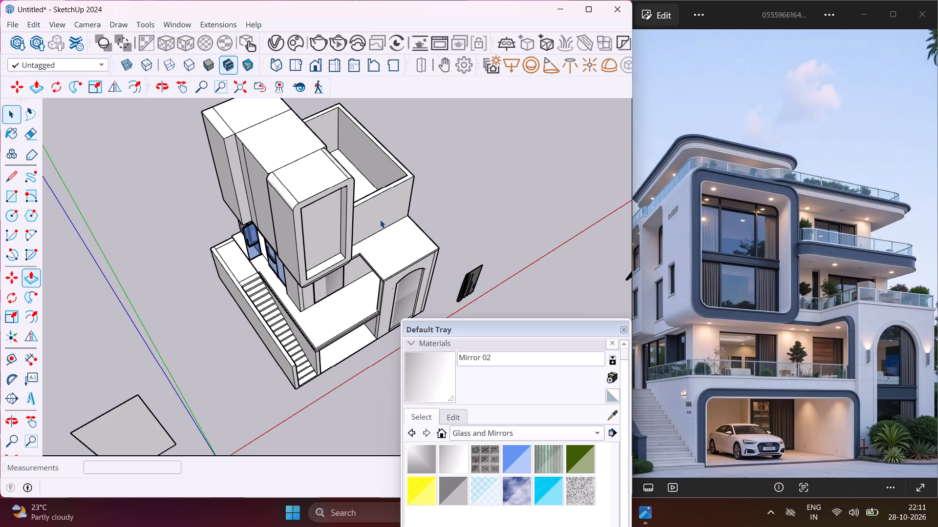
Draw an opening rectangle of about 8' 10" by 10' on the open-topped room's front wall, from its base to its top edge.
{"action": "scroll", "coordinate": [397, 221], "scroll_direction": "up", "scroll_amount": 2}
{"action": "middle_click_drag", "start_coordinate": [398, 221], "coordinate": [213, 200]}
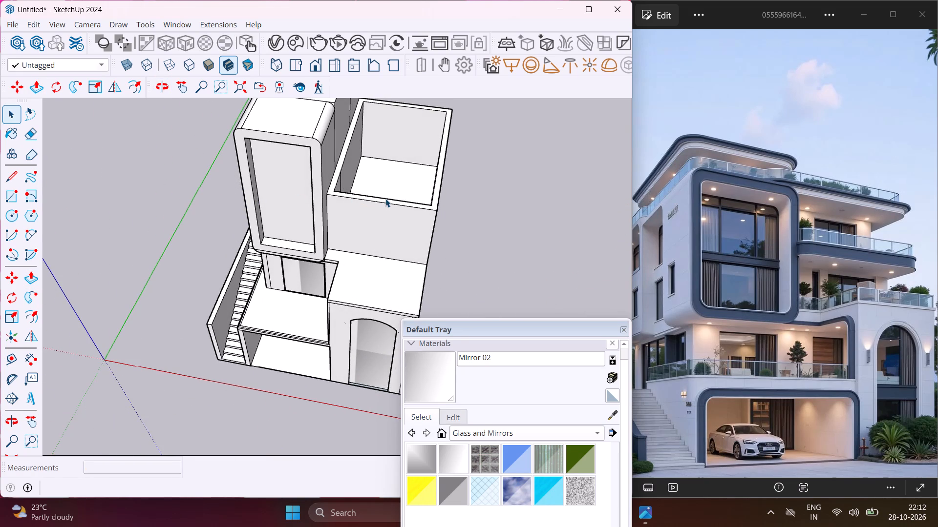
{"action": "scroll", "coordinate": [436, 187], "scroll_direction": "up", "scroll_amount": 4}
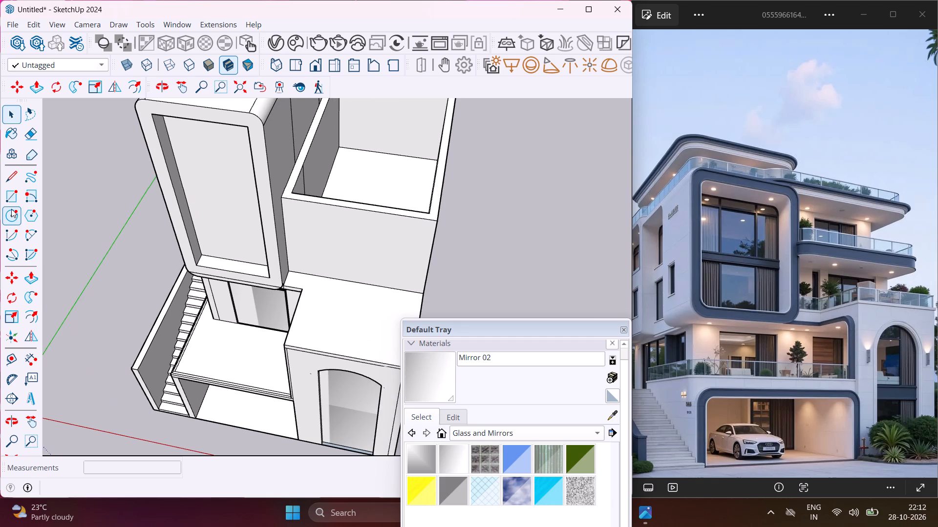
{"action": "left_click", "coordinate": [11, 204]}
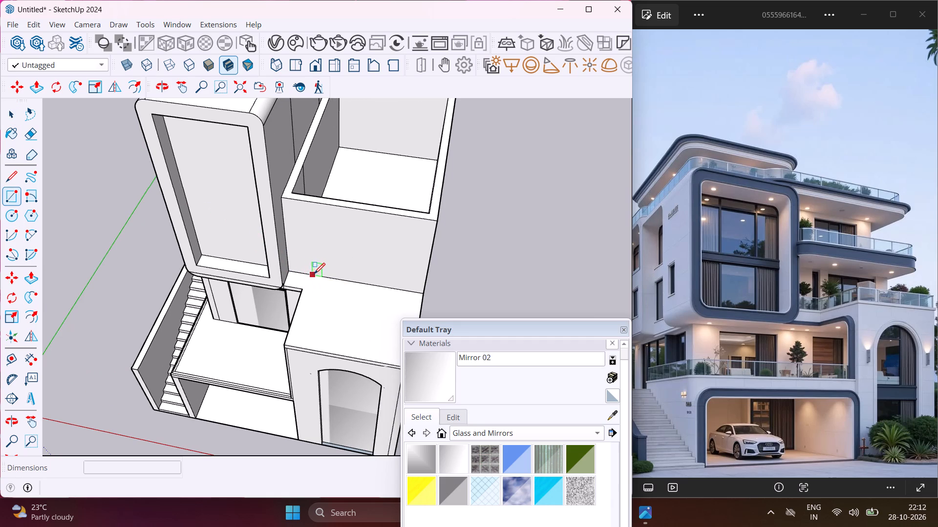
{"action": "left_click", "coordinate": [314, 274]}
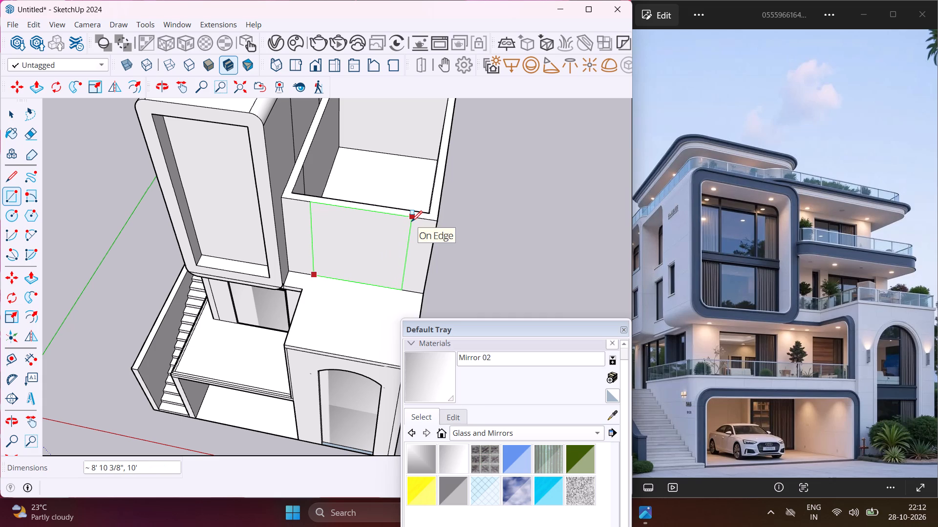
{"action": "left_click", "coordinate": [411, 222]}
{"action": "key", "text": "Escape"}
{"action": "key", "text": "space"}
Push/Pull the opening rectangle inward 9" through the wall thickness.
{"action": "left_click", "coordinate": [382, 239]}
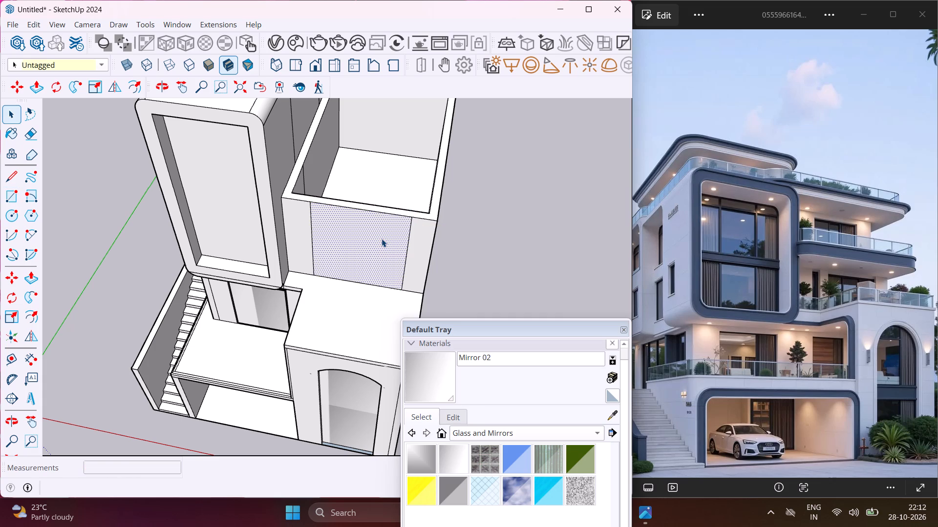
{"action": "key", "text": "p"}
{"action": "left_click", "coordinate": [382, 239]}
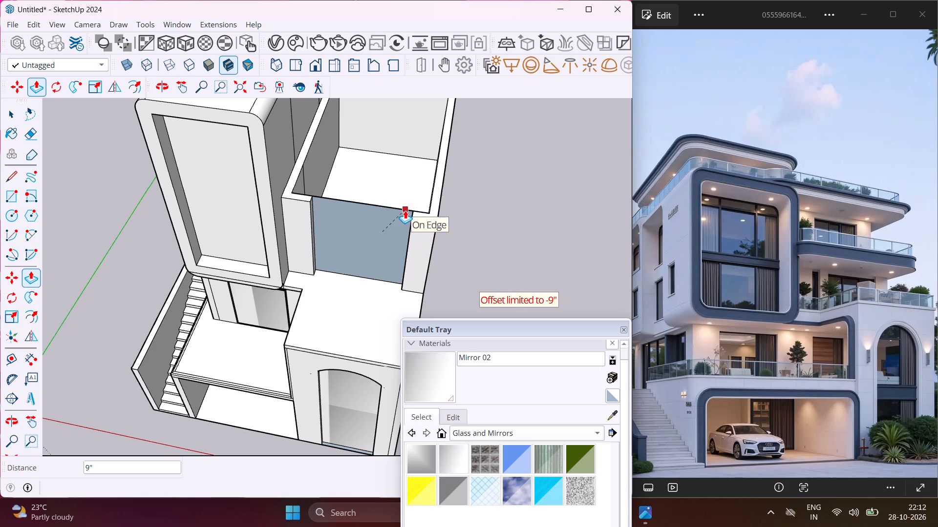
{"action": "left_click", "coordinate": [405, 210]}
{"action": "key", "text": "Escape"}
{"action": "key", "text": "space"}
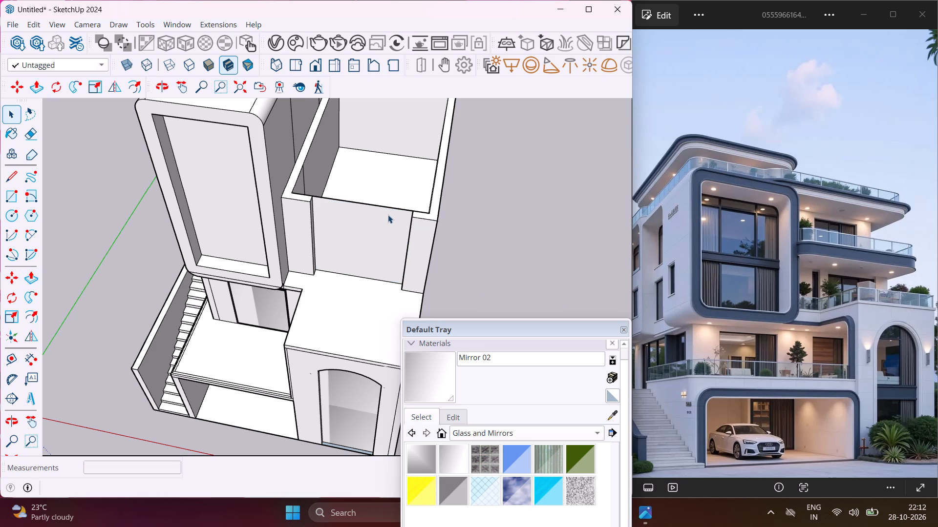
Erase the leftover top edge across the opening to clear the remaining face behind it.
{"action": "key", "text": "e"}
{"action": "scroll", "coordinate": [383, 210], "scroll_direction": "up", "scroll_amount": 3}
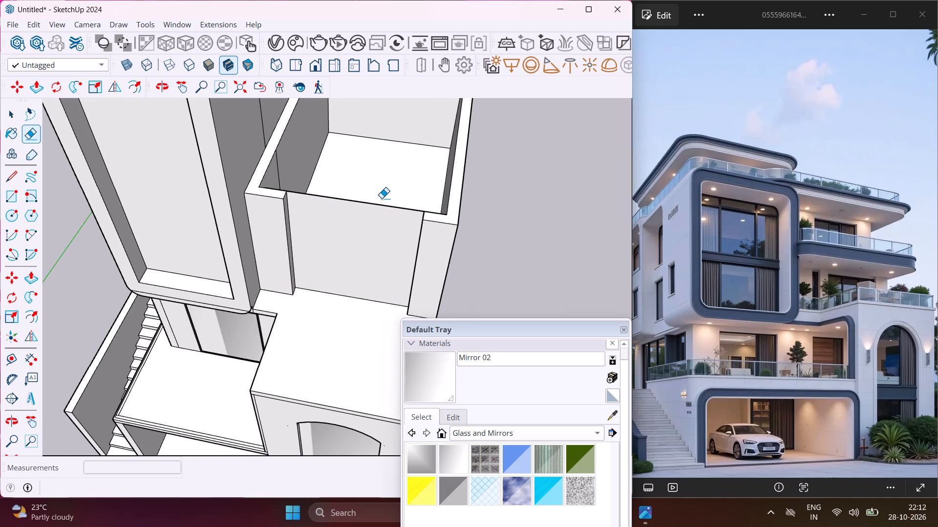
{"action": "left_click", "coordinate": [382, 205]}
{"action": "key", "text": "Escape"}
{"action": "key", "text": "space"}
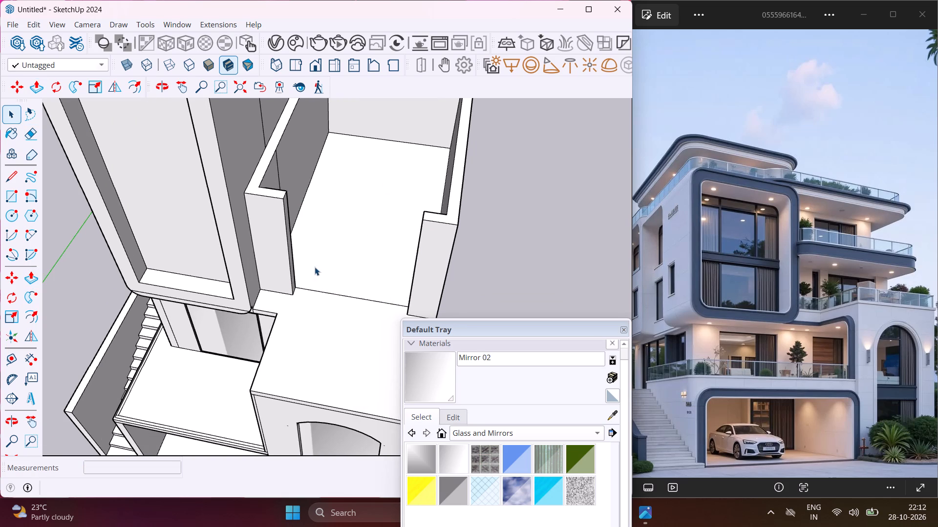
Import the Curtains 004 asset from Chaos Cosmos and place it inside the opening beside the outer wall stub.
{"action": "scroll", "coordinate": [306, 268], "scroll_direction": "down", "scroll_amount": 15}
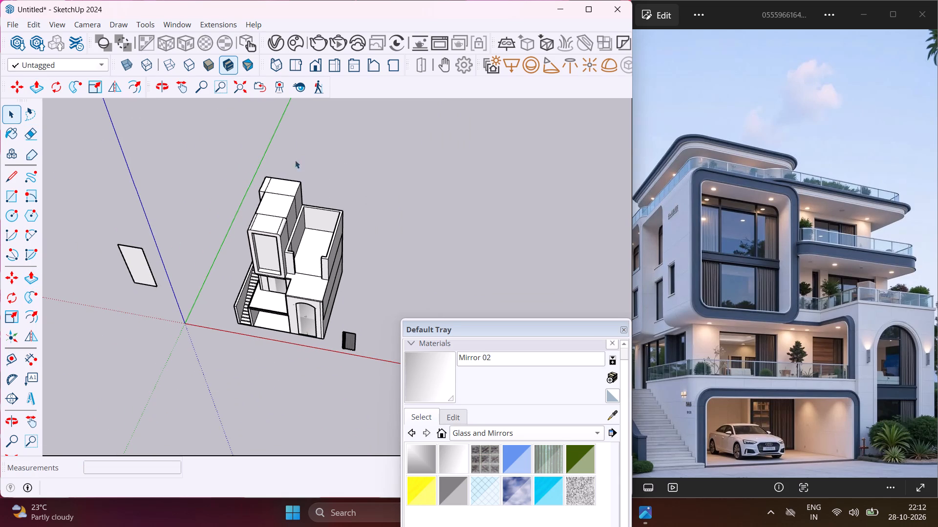
{"action": "left_click", "coordinate": [302, 36]}
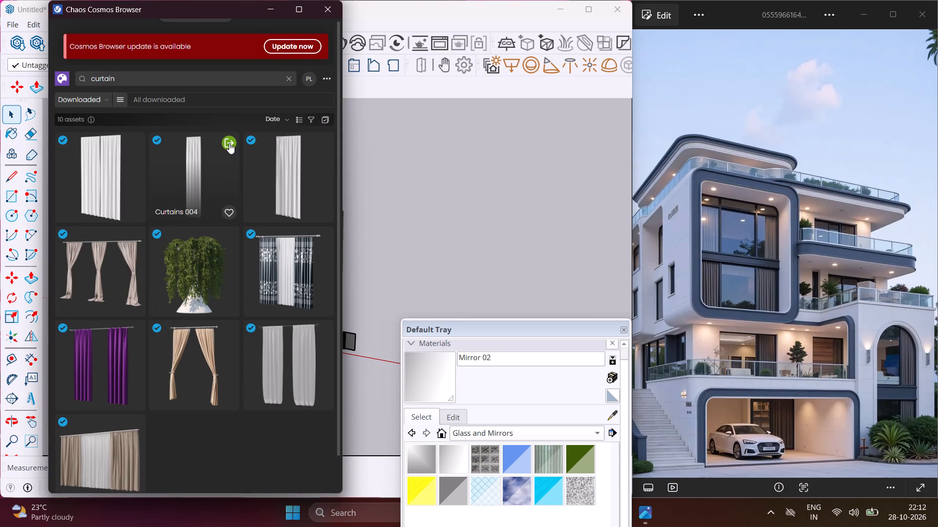
{"action": "left_click", "coordinate": [229, 142]}
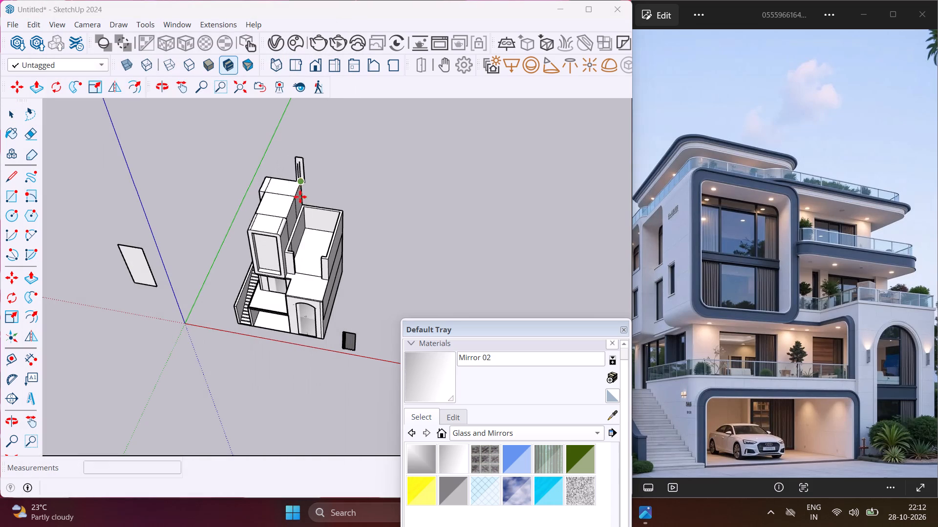
{"action": "scroll", "coordinate": [308, 256], "scroll_direction": "up", "scroll_amount": 15}
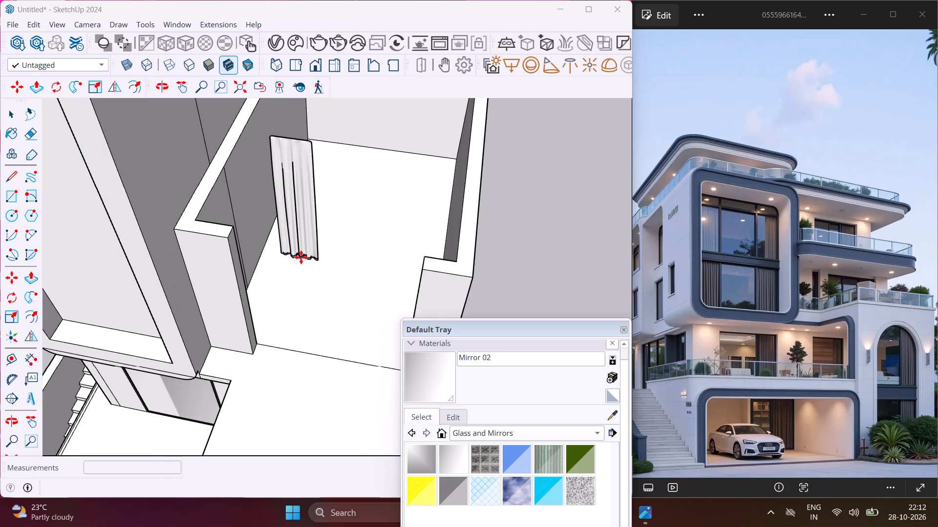
{"action": "scroll", "coordinate": [301, 257], "scroll_direction": "up", "scroll_amount": 1}
{"action": "middle_click_drag", "start_coordinate": [301, 257], "coordinate": [378, 230]}
{"action": "scroll", "coordinate": [362, 214], "scroll_direction": "down", "scroll_amount": 4}
{"action": "scroll", "coordinate": [411, 263], "scroll_direction": "up", "scroll_amount": 4}
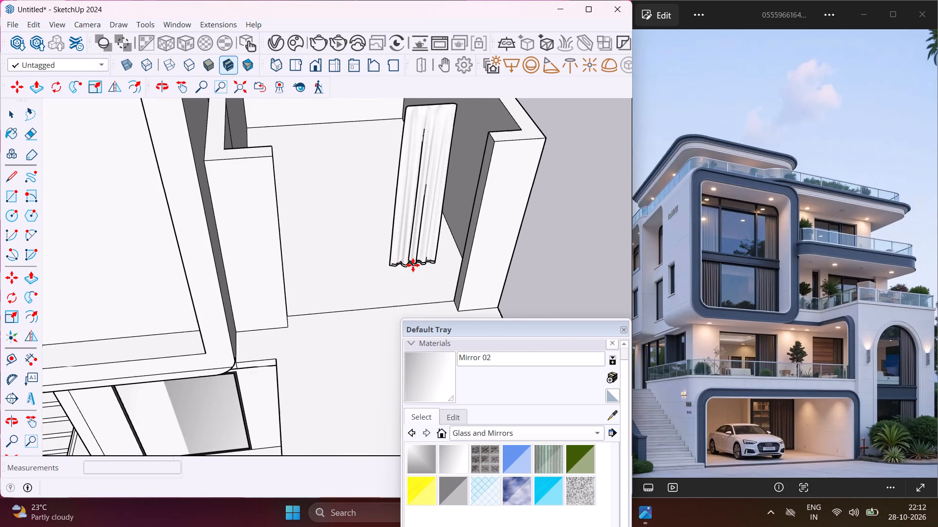
{"action": "left_click", "coordinate": [431, 300]}
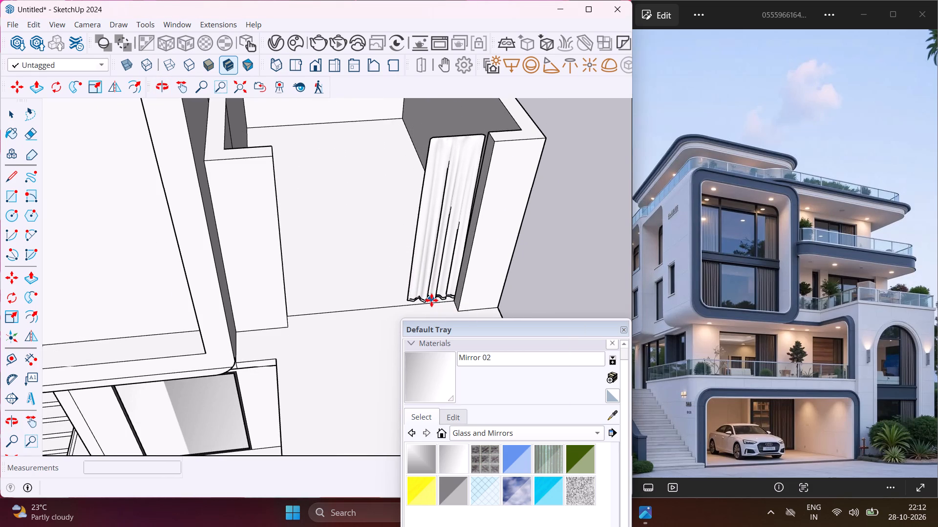
Place a second Curtains 004 inside the opening beside the wall stub nearest the framed tower.
{"action": "scroll", "coordinate": [331, 307], "scroll_direction": "down", "scroll_amount": 1}
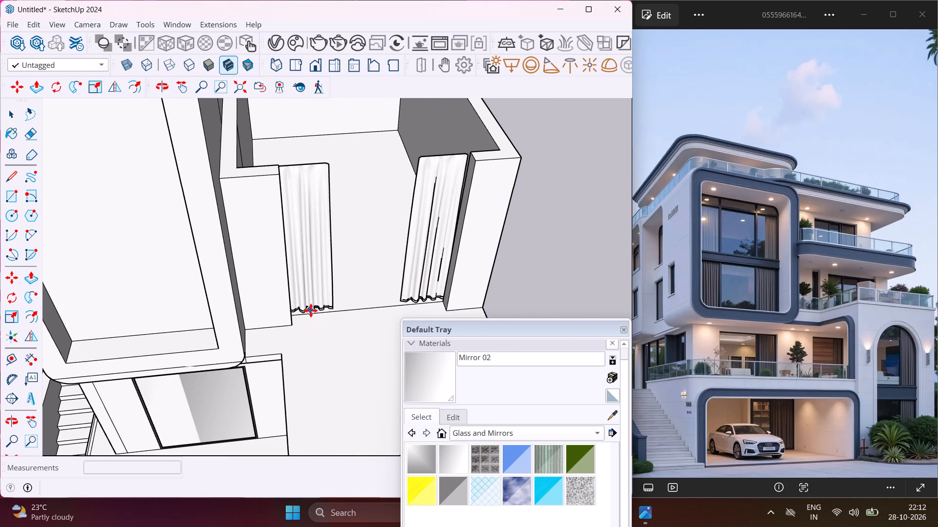
{"action": "left_click", "coordinate": [311, 310]}
{"action": "key", "text": "Escape"}
Replace the curtain search in the Chaos Cosmos asset library with a search for window.
{"action": "left_click", "coordinate": [298, 40]}
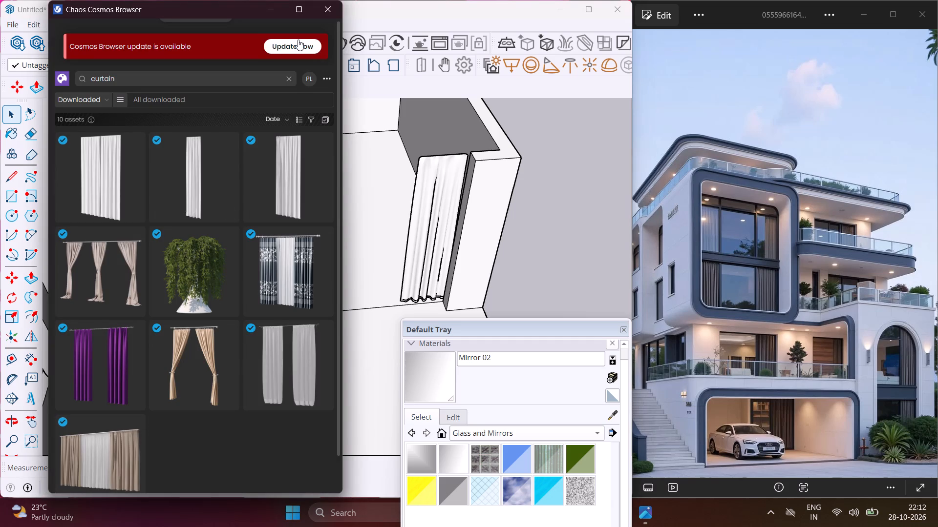
{"action": "left_click", "coordinate": [203, 79]}
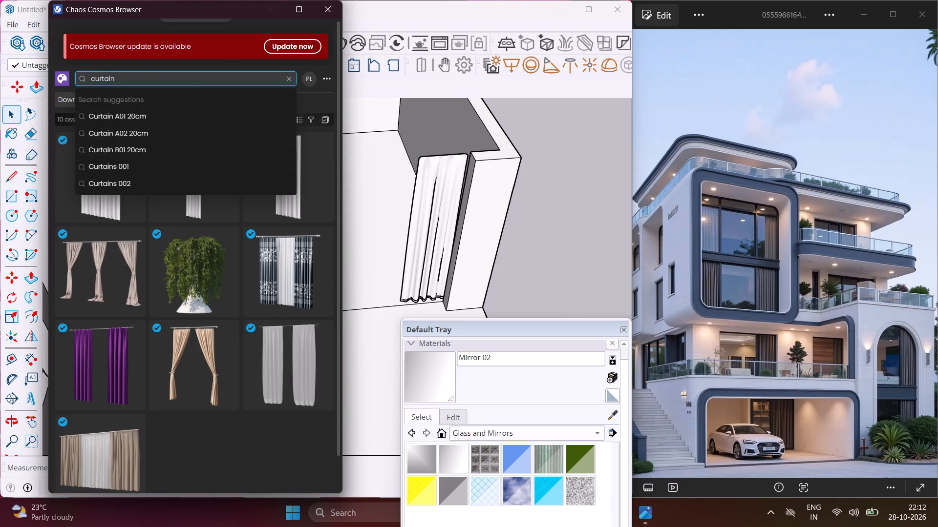
{"action": "key", "text": "BackSpace"}
{"action": "key", "text": "BackSpace"}
{"action": "key", "text": "BackSpace"}
{"action": "key", "text": "BackSpace"}
{"action": "key", "text": "BackSpace"}
{"action": "key", "text": "BackSpace"}
{"action": "key", "text": "BackSpace"}
{"action": "key", "text": "BackSpace"}
{"action": "key", "text": "BackSpace"}
{"action": "key", "text": "BackSpace"}
{"action": "key", "text": "BackSpace"}
{"action": "key", "text": "BackSpace"}
{"action": "key", "text": "BackSpace"}
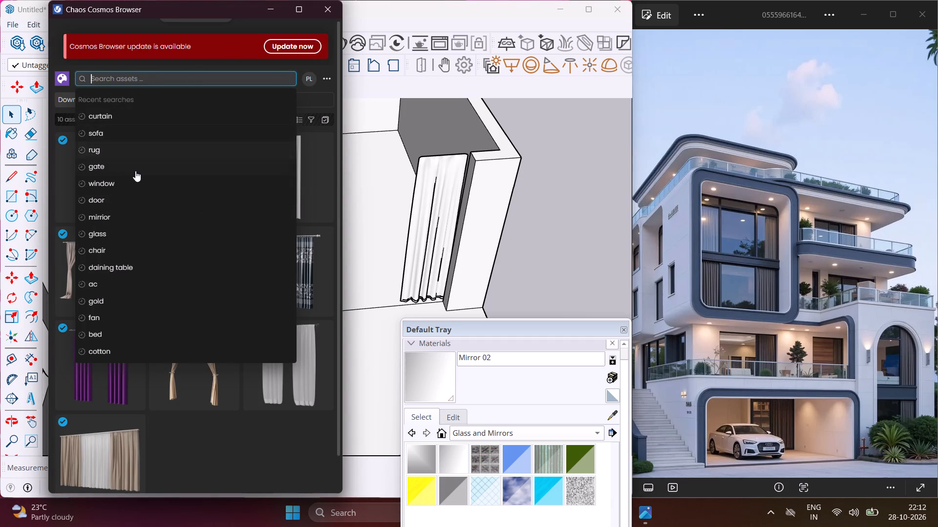
{"action": "left_click_drag", "start_coordinate": [134, 179], "coordinate": [130, 175]}
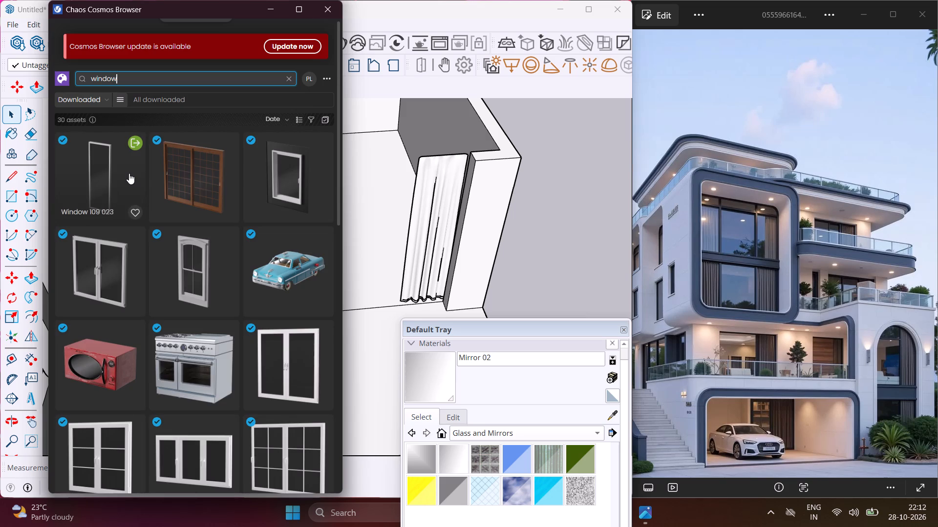
Import the Door 46-41 asset from the results and place it at the base of the opening, in front of the curtains.
{"action": "scroll", "coordinate": [160, 248], "scroll_direction": "down", "scroll_amount": 4}
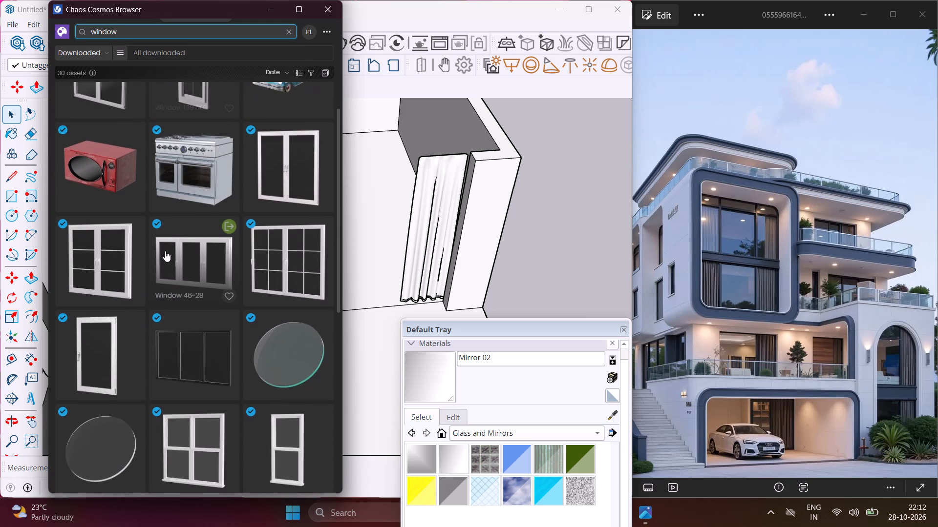
{"action": "scroll", "coordinate": [165, 251], "scroll_direction": "down", "scroll_amount": 5}
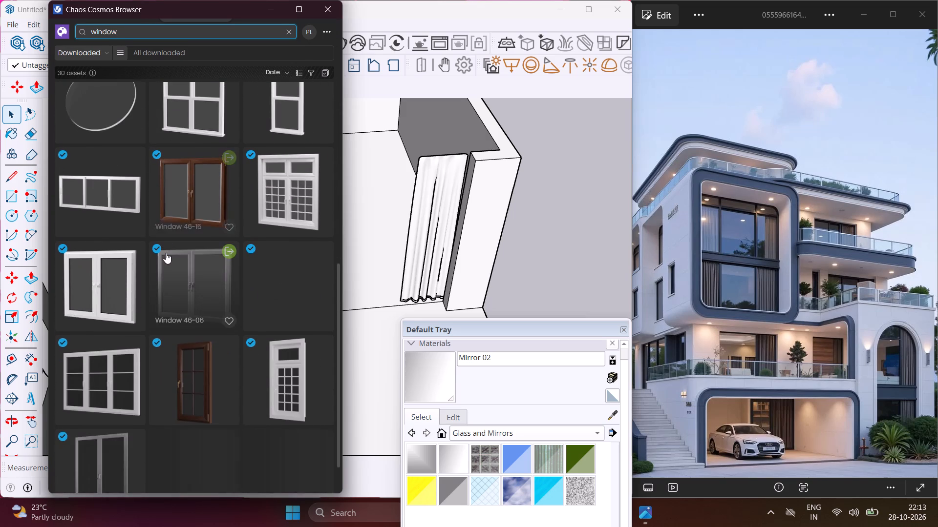
{"action": "scroll", "coordinate": [166, 253], "scroll_direction": "down", "scroll_amount": 5}
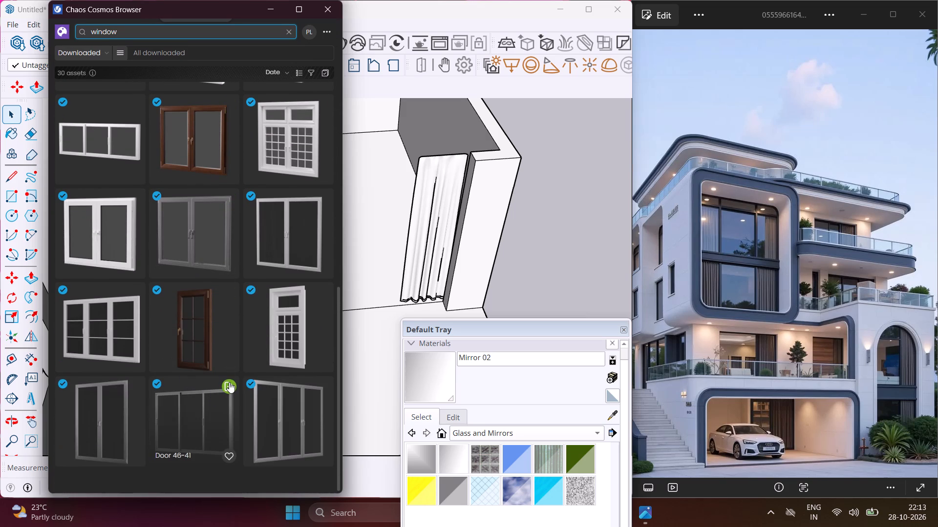
{"action": "left_click", "coordinate": [230, 382]}
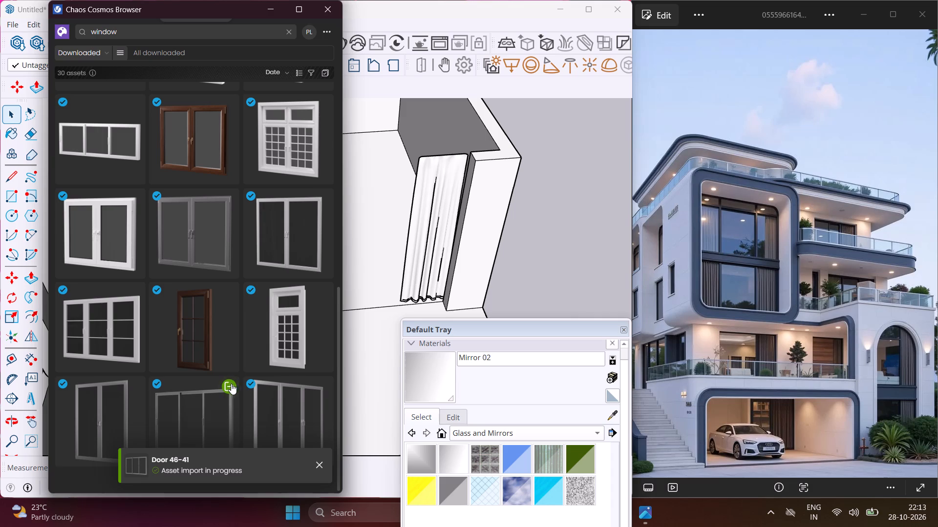
{"action": "scroll", "coordinate": [312, 315], "scroll_direction": "down", "scroll_amount": 2}
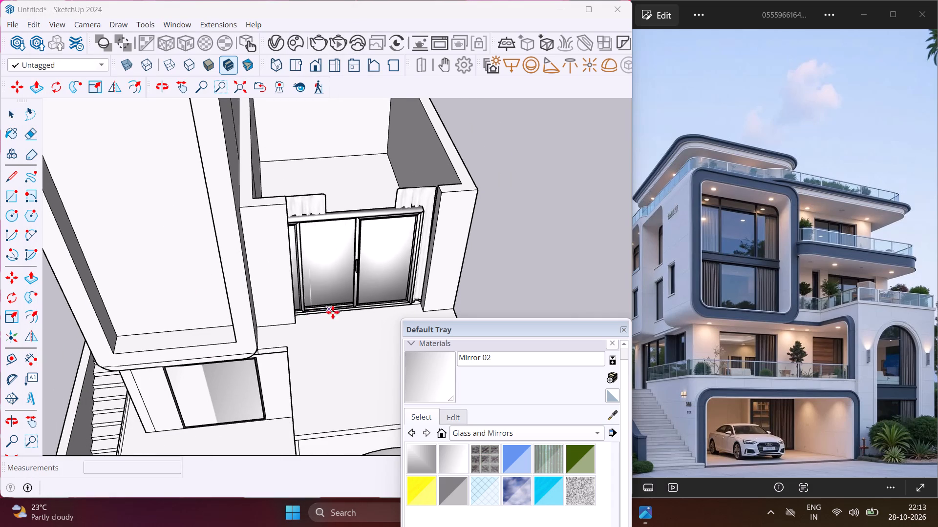
{"action": "scroll", "coordinate": [339, 313], "scroll_direction": "up", "scroll_amount": 1}
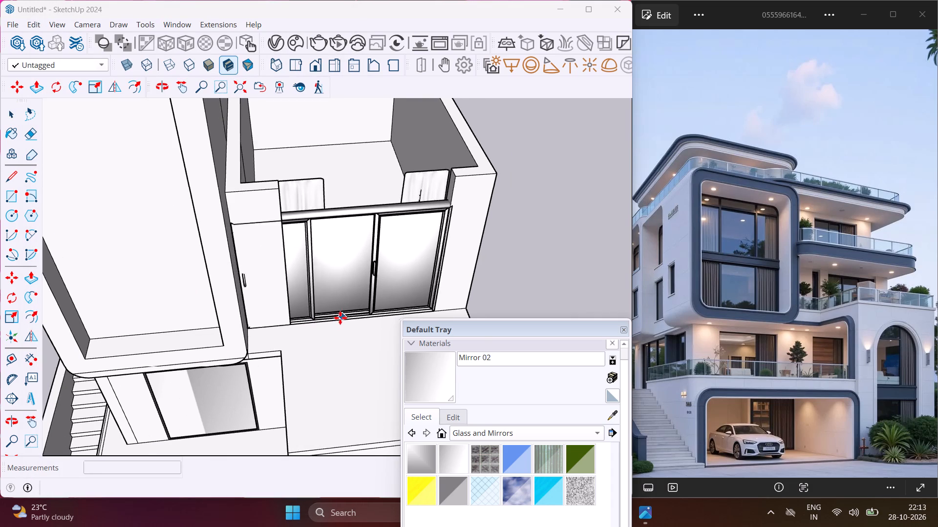
{"action": "scroll", "coordinate": [339, 318], "scroll_direction": "down", "scroll_amount": 2}
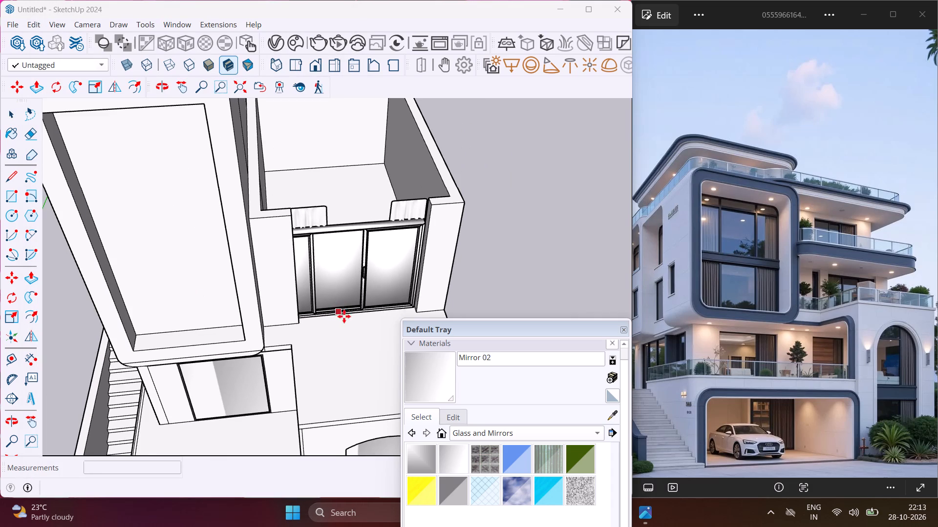
{"action": "left_click", "coordinate": [373, 314]}
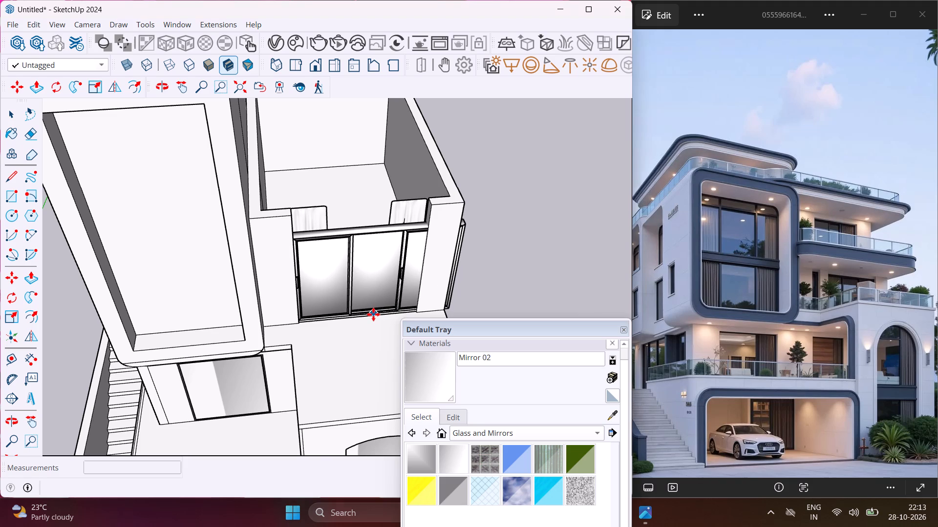
{"action": "key", "text": "Escape"}
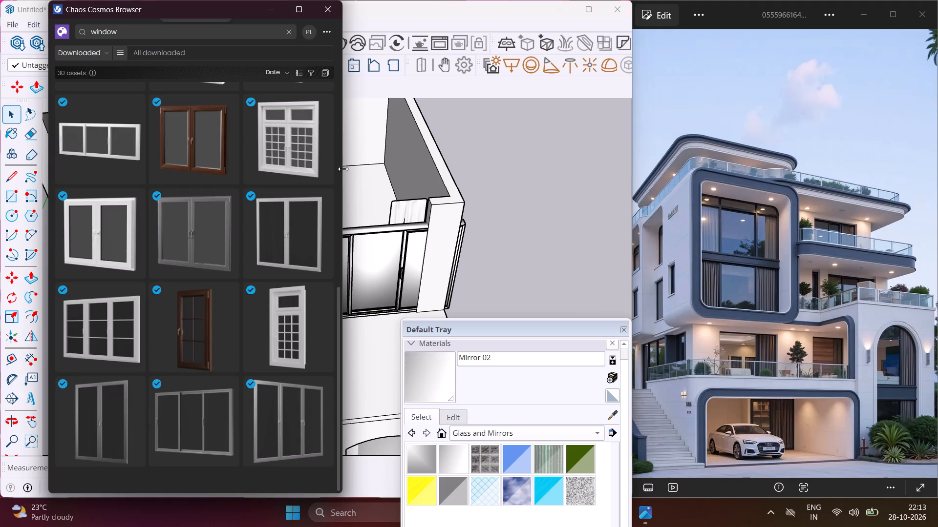
Scale the sliding door's width by about 0.77 along the red axis so it ends at the outer wall stub.
{"action": "left_click", "coordinate": [277, 14]}
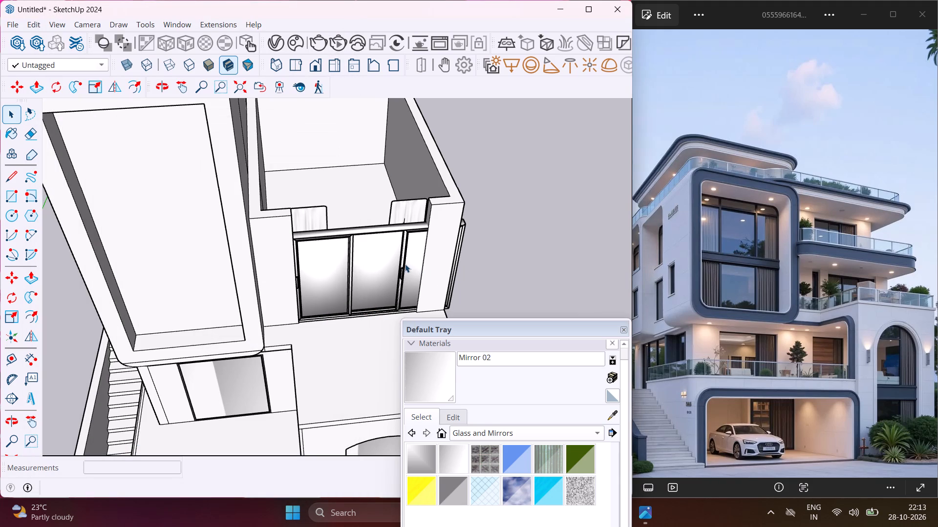
{"action": "left_click", "coordinate": [405, 264]}
{"action": "left_click", "coordinate": [15, 310]}
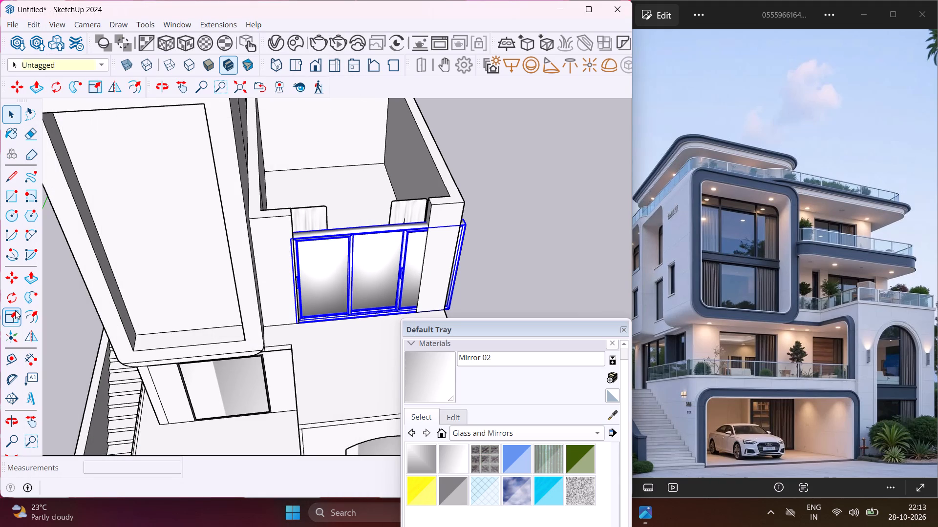
{"action": "middle_click_drag", "start_coordinate": [479, 289], "coordinate": [270, 264]}
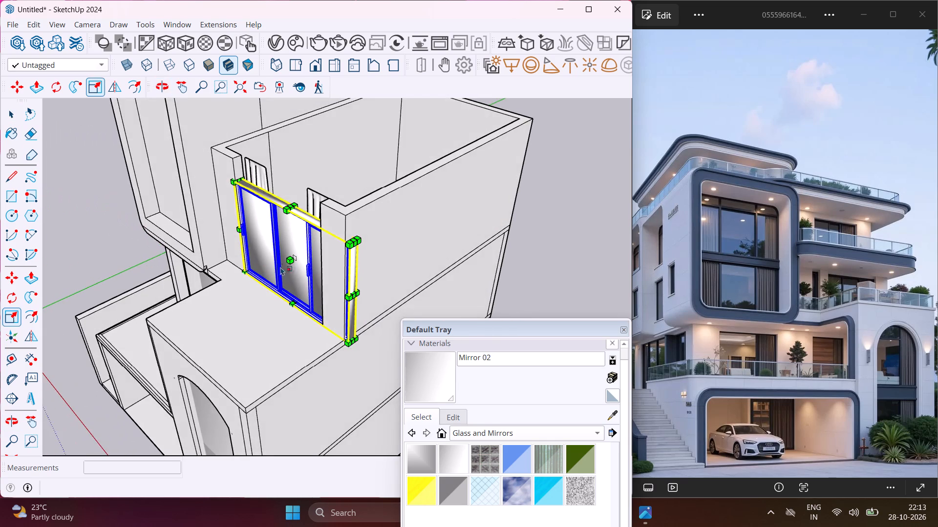
{"action": "scroll", "coordinate": [336, 300], "scroll_direction": "up", "scroll_amount": 4}
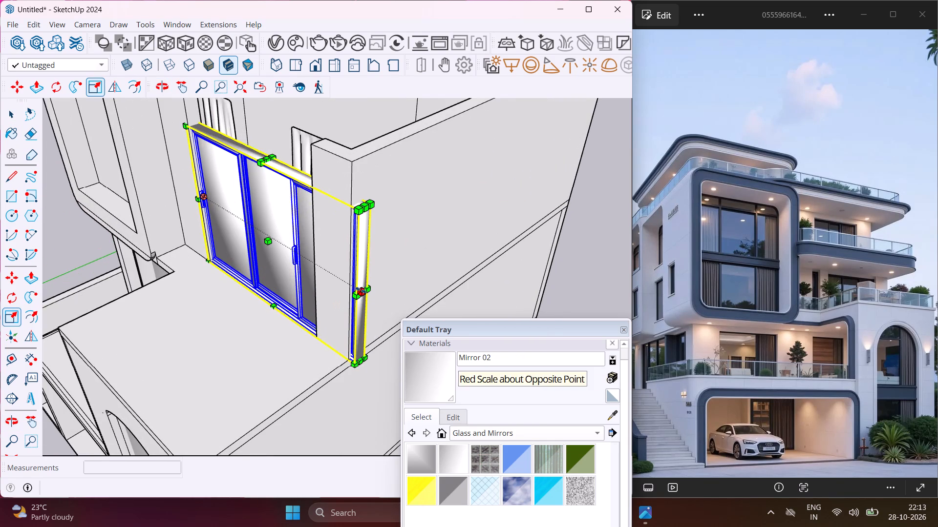
{"action": "left_click", "coordinate": [361, 290]}
{"action": "left_click", "coordinate": [319, 266]}
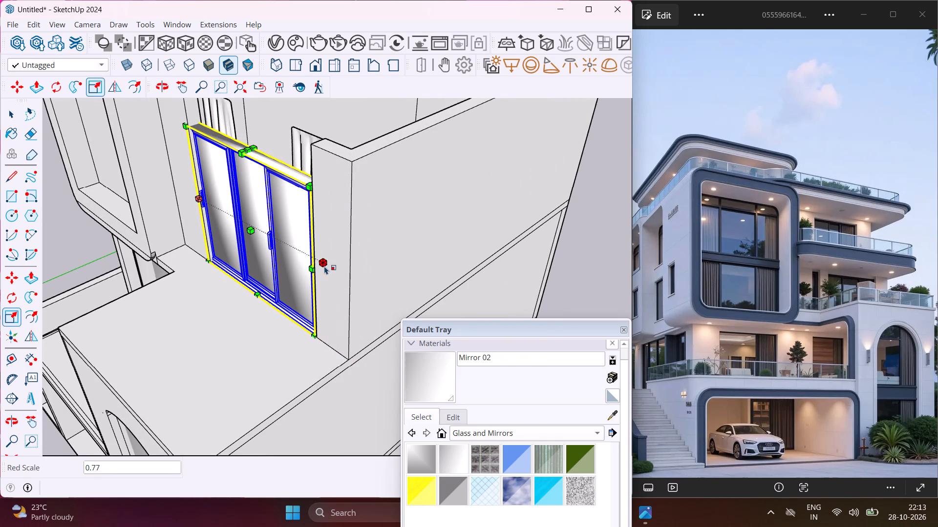
Scale the sliding door vertically to a height of 10'.
{"action": "middle_click_drag", "start_coordinate": [324, 266], "coordinate": [435, 297]}
{"action": "scroll", "coordinate": [315, 213], "scroll_direction": "up", "scroll_amount": 3}
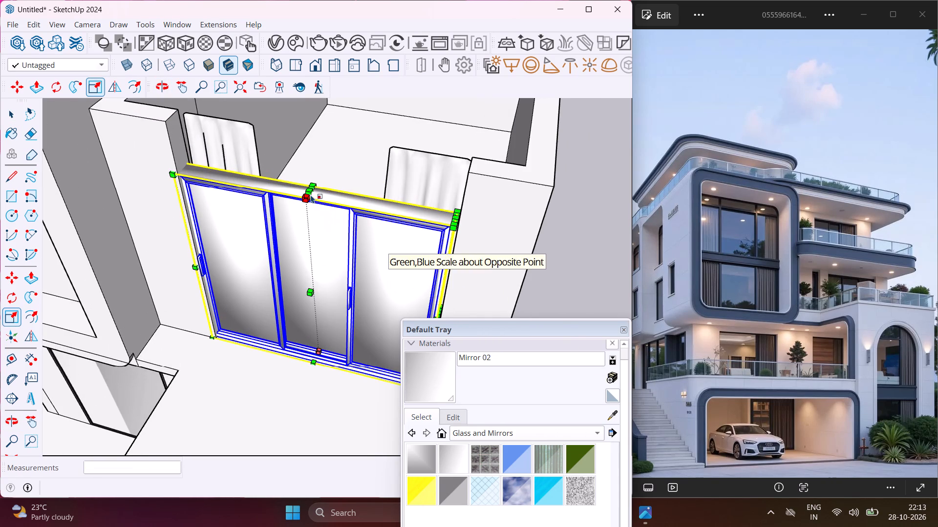
{"action": "left_click", "coordinate": [311, 192]}
{"action": "type", "text": "10'"}
{"action": "key", "text": "Return"}
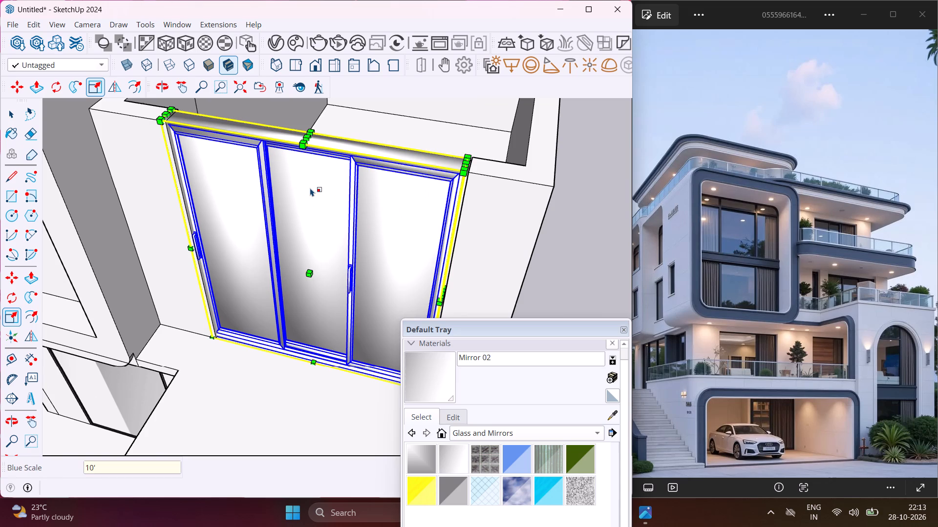
{"action": "key", "text": "Escape"}
{"action": "key", "text": "space"}
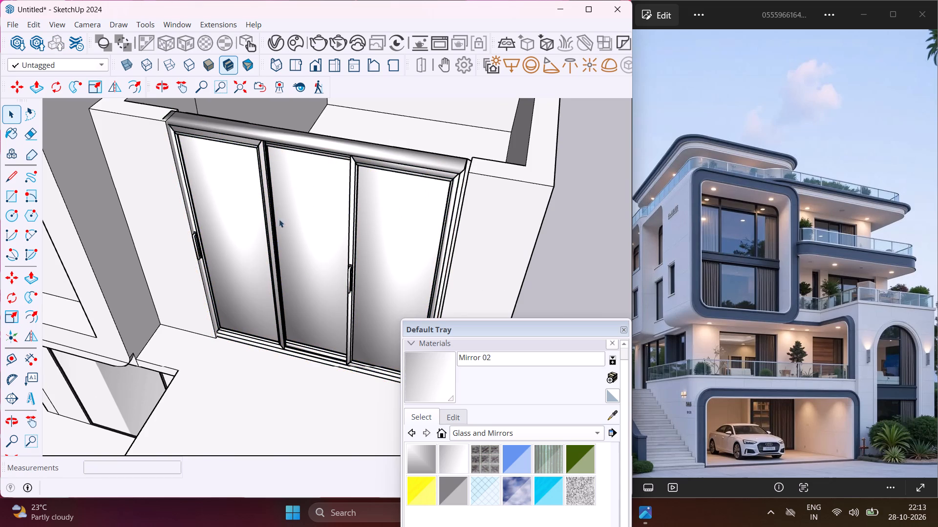
Draw a vertical rectangle 1' high along the outer top edge of the upper room's rear wall, spanning its full width.
{"action": "scroll", "coordinate": [276, 219], "scroll_direction": "down", "scroll_amount": 19}
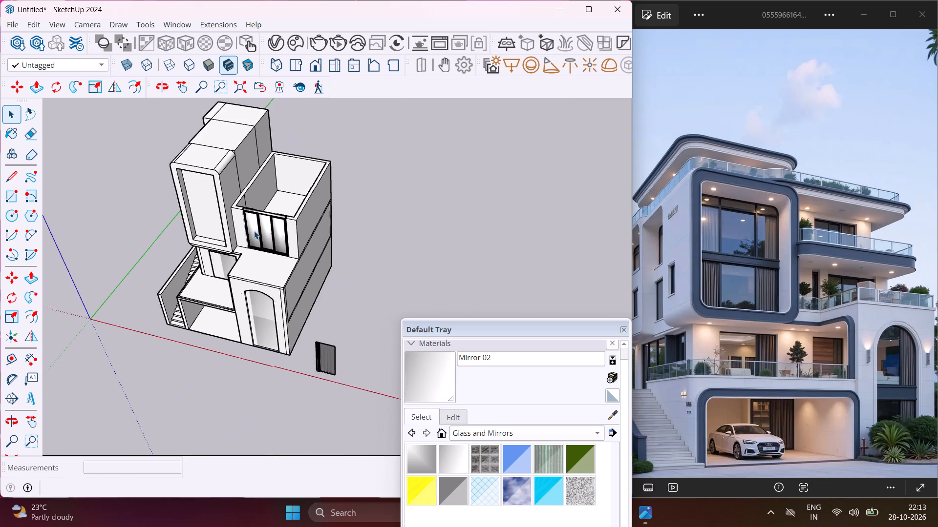
{"action": "scroll", "coordinate": [254, 231], "scroll_direction": "down", "scroll_amount": 6}
{"action": "scroll", "coordinate": [268, 175], "scroll_direction": "up", "scroll_amount": 5}
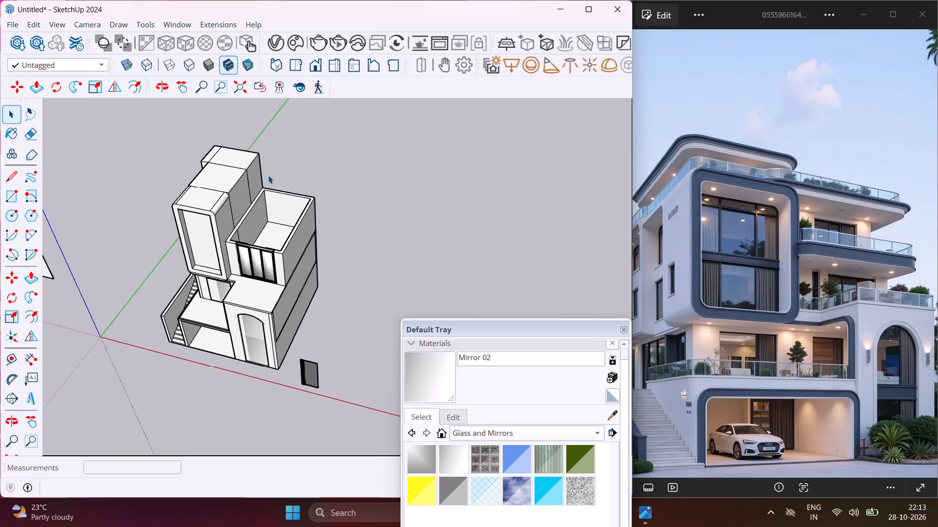
{"action": "scroll", "coordinate": [268, 175], "scroll_direction": "up", "scroll_amount": 1}
{"action": "middle_click_drag", "start_coordinate": [259, 175], "coordinate": [99, 220]}
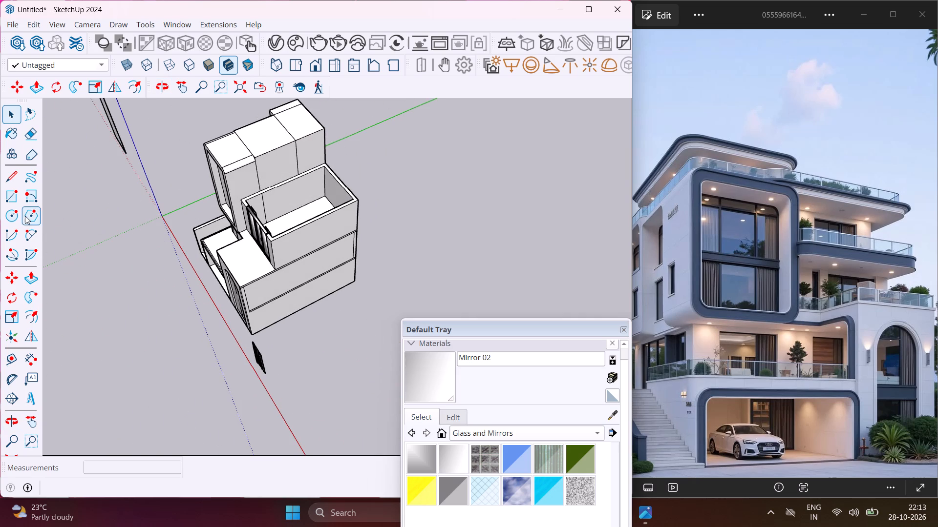
{"action": "left_click", "coordinate": [27, 198]}
{"action": "scroll", "coordinate": [312, 178], "scroll_direction": "up", "scroll_amount": 7}
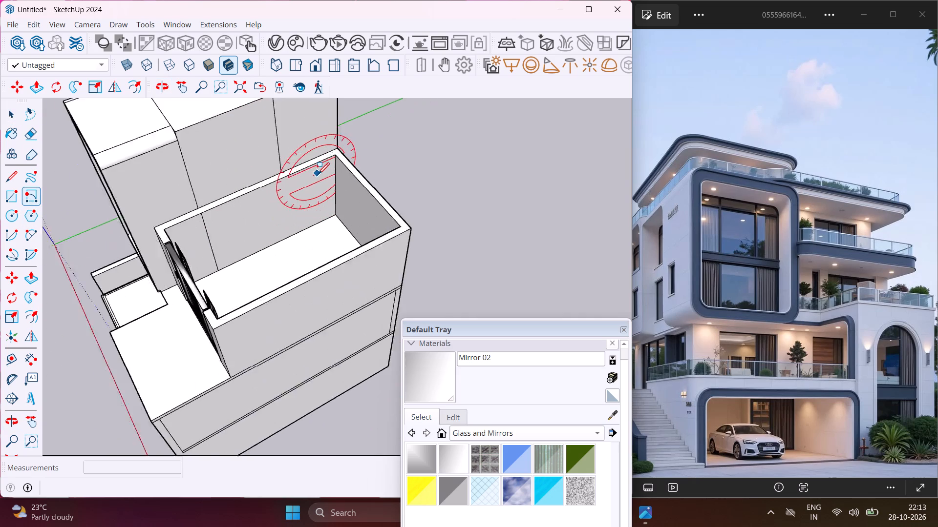
{"action": "scroll", "coordinate": [318, 174], "scroll_direction": "up", "scroll_amount": 4}
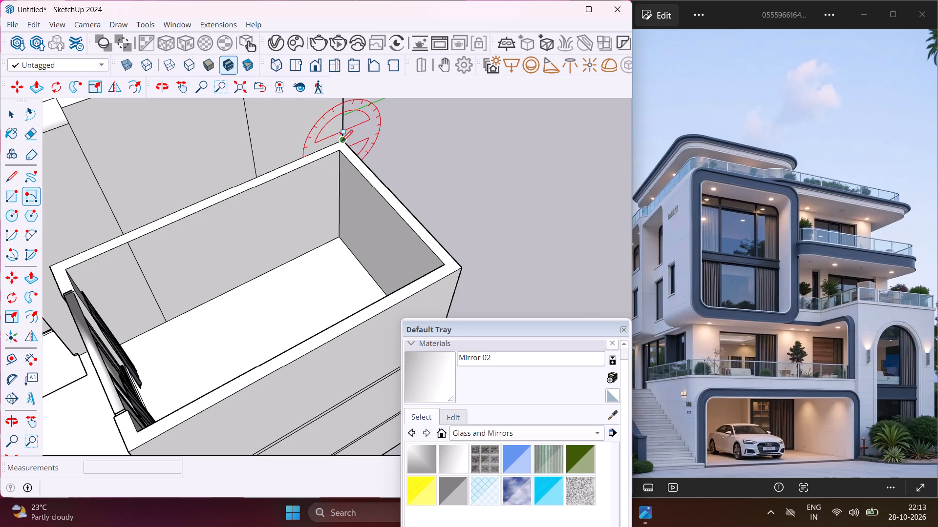
{"action": "left_click", "coordinate": [341, 141]}
{"action": "scroll", "coordinate": [341, 152], "scroll_direction": "down", "scroll_amount": 4}
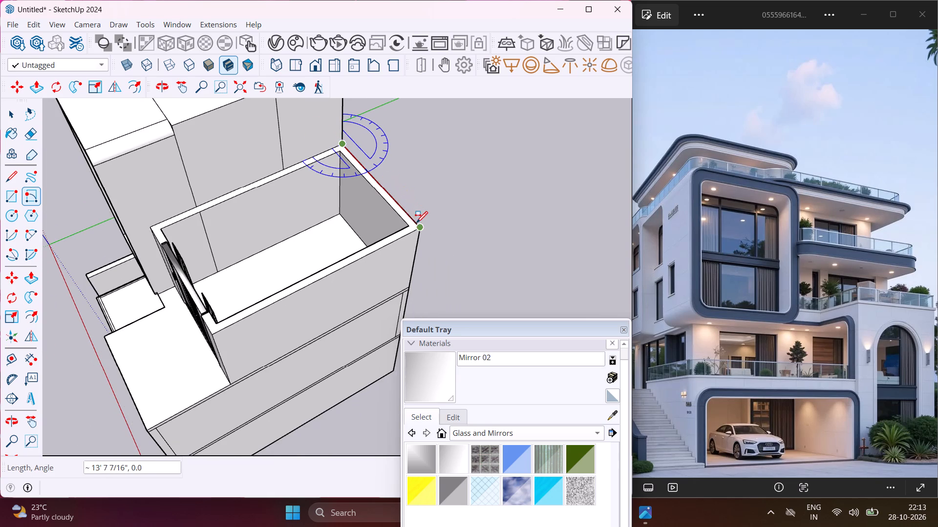
{"action": "scroll", "coordinate": [416, 223], "scroll_direction": "up", "scroll_amount": 3}
{"action": "left_click", "coordinate": [421, 233]}
{"action": "middle_click_drag", "start_coordinate": [421, 232], "coordinate": [386, 218]}
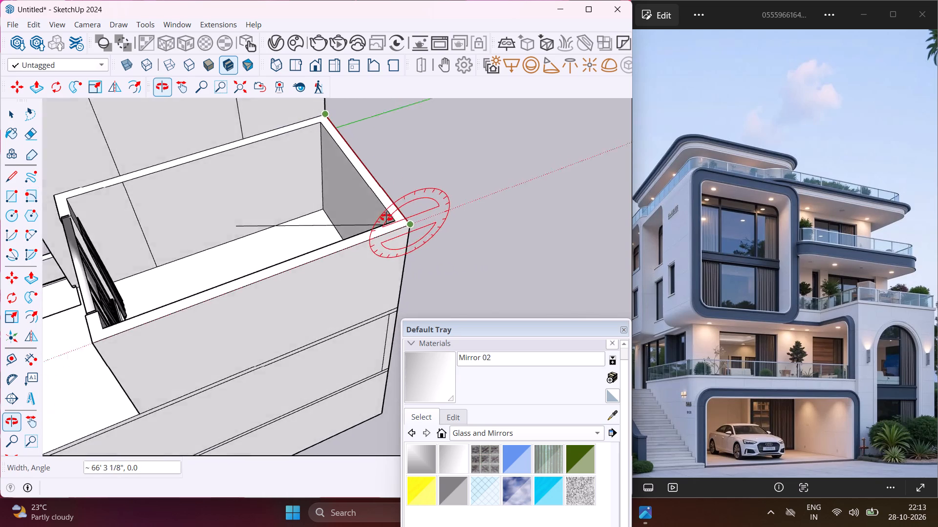
{"action": "middle_click_drag", "start_coordinate": [386, 218], "coordinate": [345, 202]}
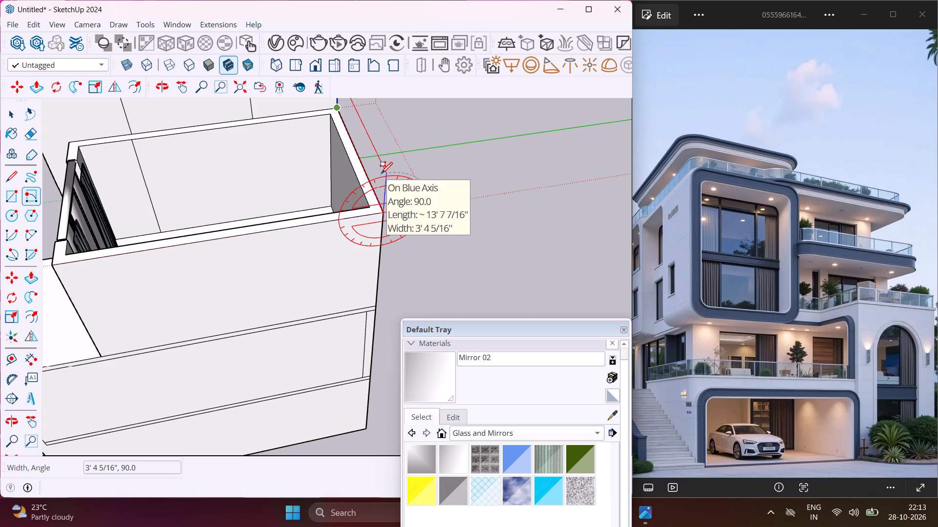
{"action": "type", "text": "1'"}
{"action": "key", "text": "Return"}
{"action": "key", "text": "Escape"}
{"action": "key", "text": "space"}
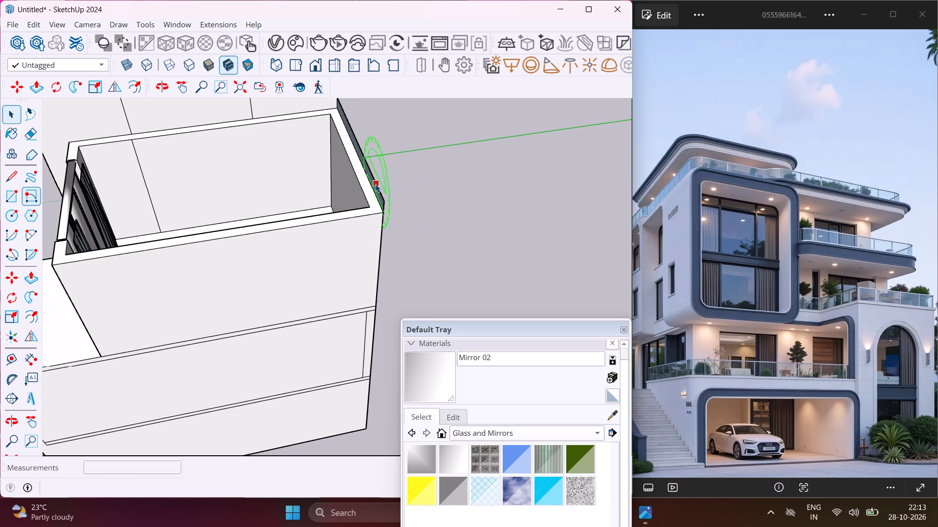
Push/Pull the 1' rectangle about 26' 2" forward over the room as a roof slab overhanging the glazed door.
{"action": "scroll", "coordinate": [375, 184], "scroll_direction": "up", "scroll_amount": 7}
{"action": "left_click", "coordinate": [374, 185]}
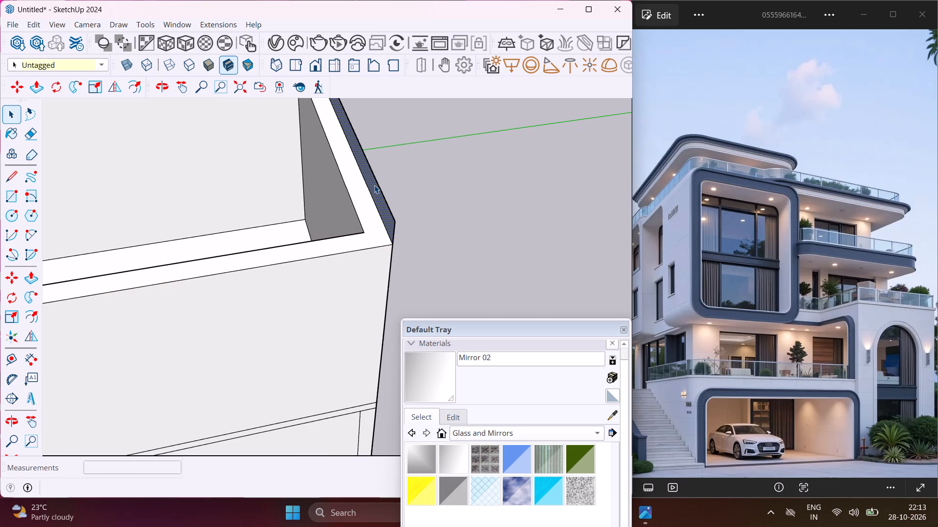
{"action": "key", "text": "p"}
{"action": "left_click", "coordinate": [374, 185]}
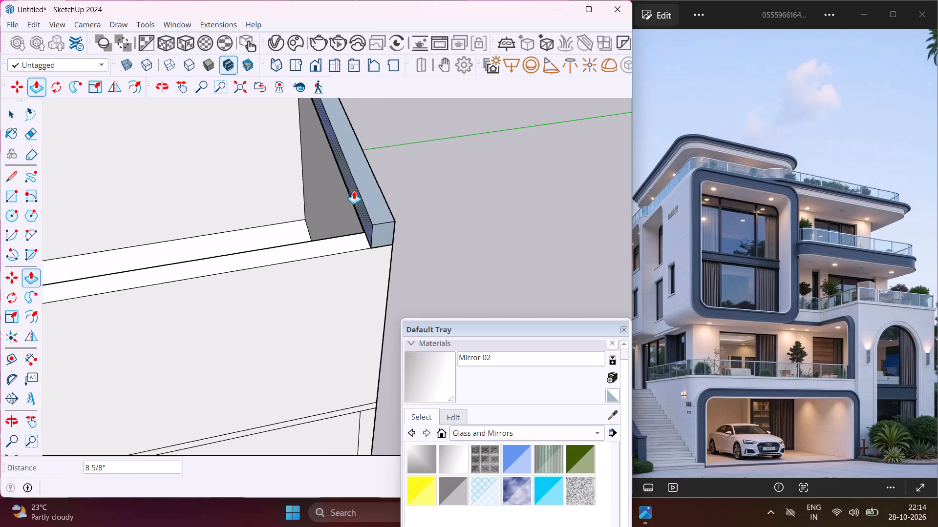
{"action": "scroll", "coordinate": [354, 191], "scroll_direction": "down", "scroll_amount": 15}
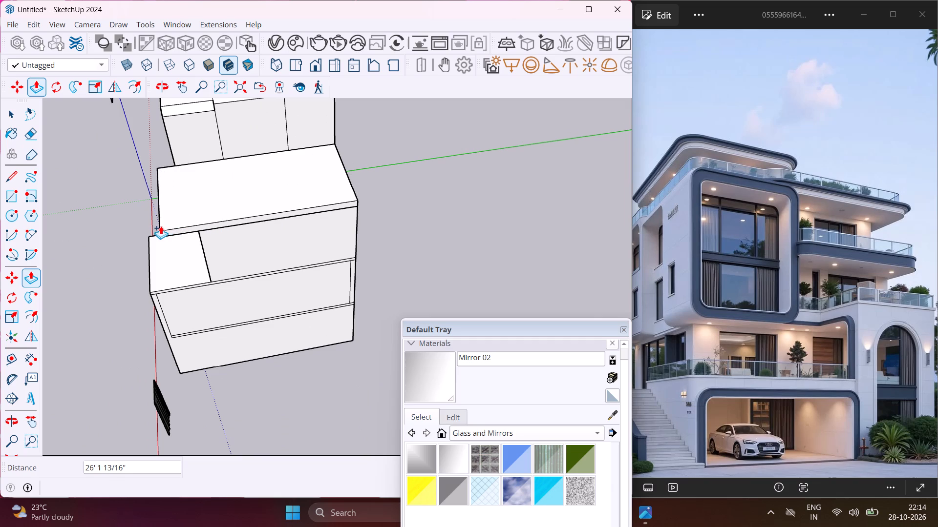
{"action": "left_click", "coordinate": [161, 226]}
{"action": "key", "text": "Escape"}
{"action": "key", "text": "space"}
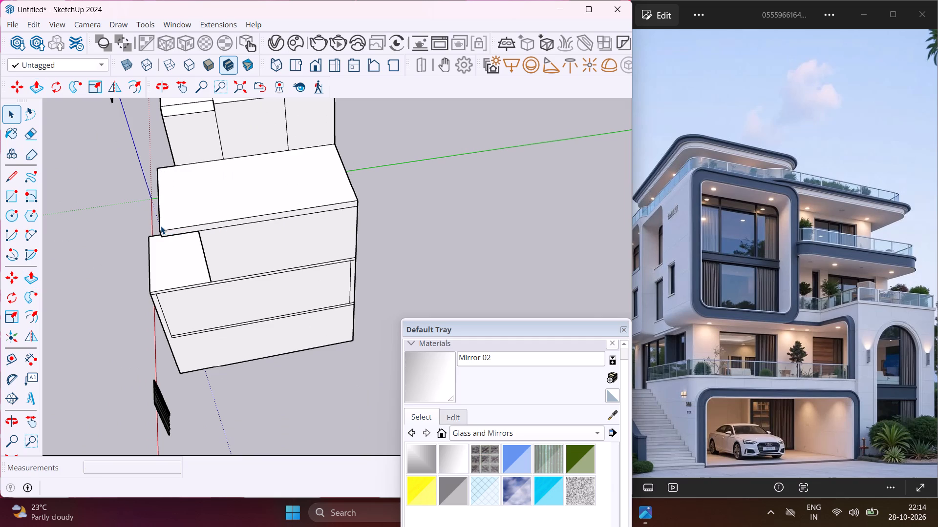
Draw a tangent corner arc of about 1' 11" radius on the roof slab's front corner beside the framed tower.
{"action": "scroll", "coordinate": [161, 226], "scroll_direction": "up", "scroll_amount": 5}
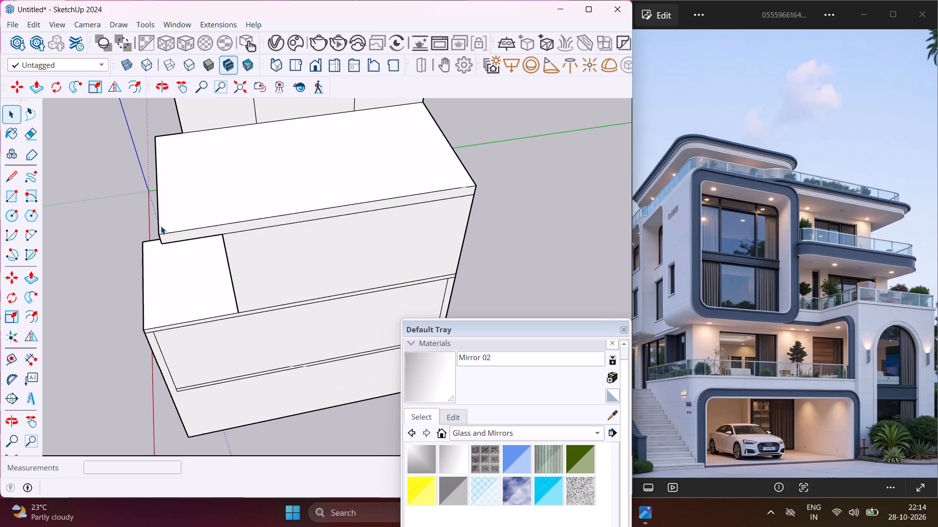
{"action": "middle_click_drag", "start_coordinate": [161, 226], "coordinate": [354, 173]}
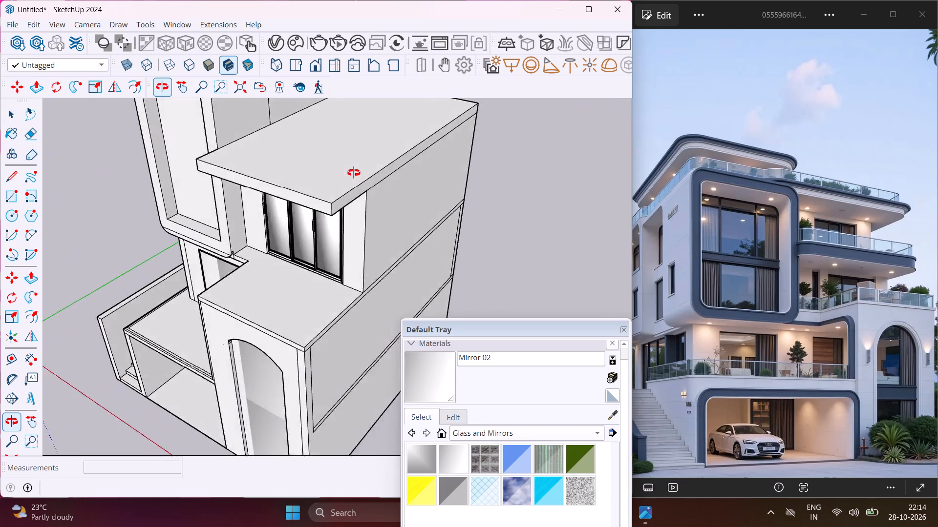
{"action": "middle_click_drag", "start_coordinate": [354, 173], "coordinate": [403, 160]}
{"action": "scroll", "coordinate": [411, 157], "scroll_direction": "up", "scroll_amount": 3}
{"action": "middle_click_drag", "start_coordinate": [411, 157], "coordinate": [415, 162]}
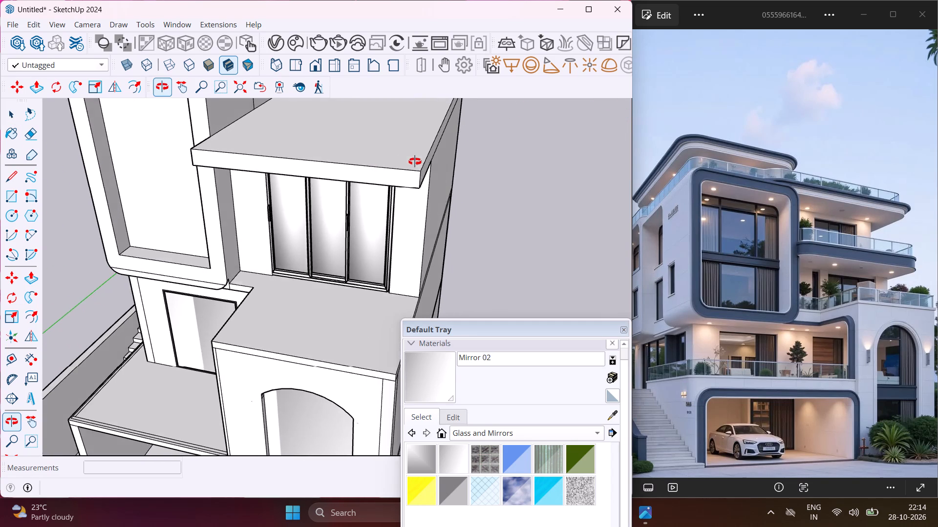
{"action": "middle_click_drag", "start_coordinate": [415, 162], "coordinate": [520, 227]}
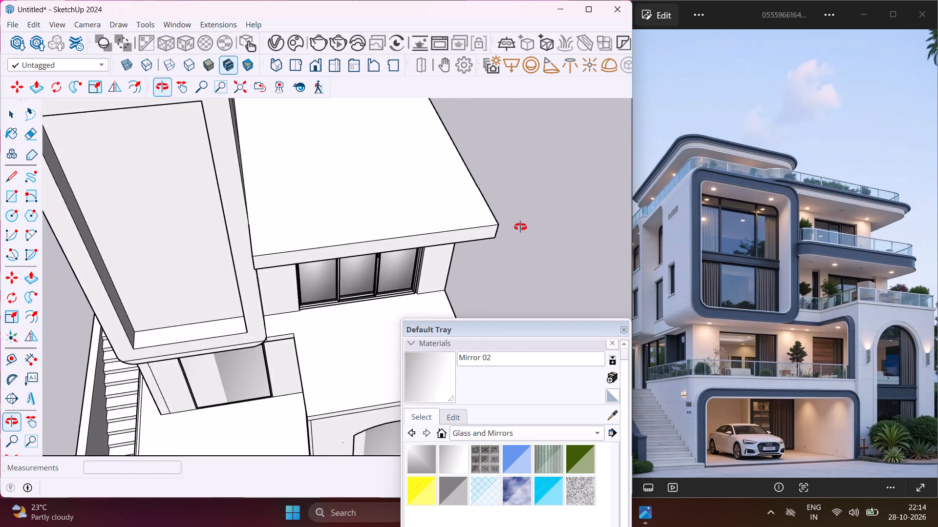
{"action": "middle_click_drag", "start_coordinate": [520, 227], "coordinate": [591, 230]}
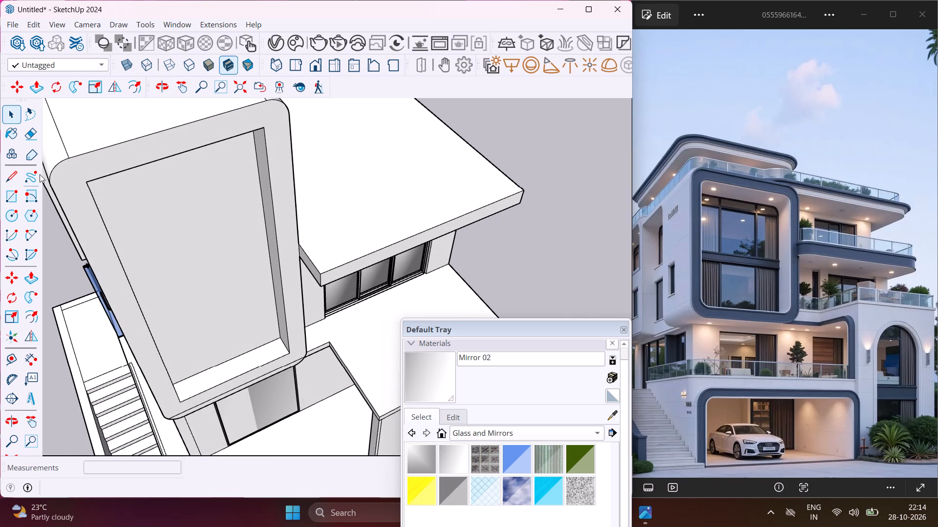
{"action": "left_click", "coordinate": [20, 229]}
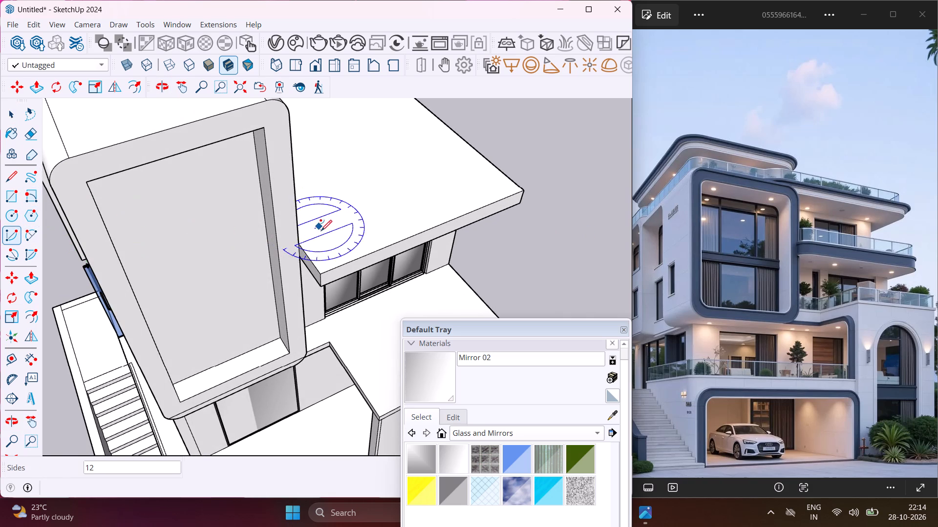
{"action": "left_click", "coordinate": [26, 238]}
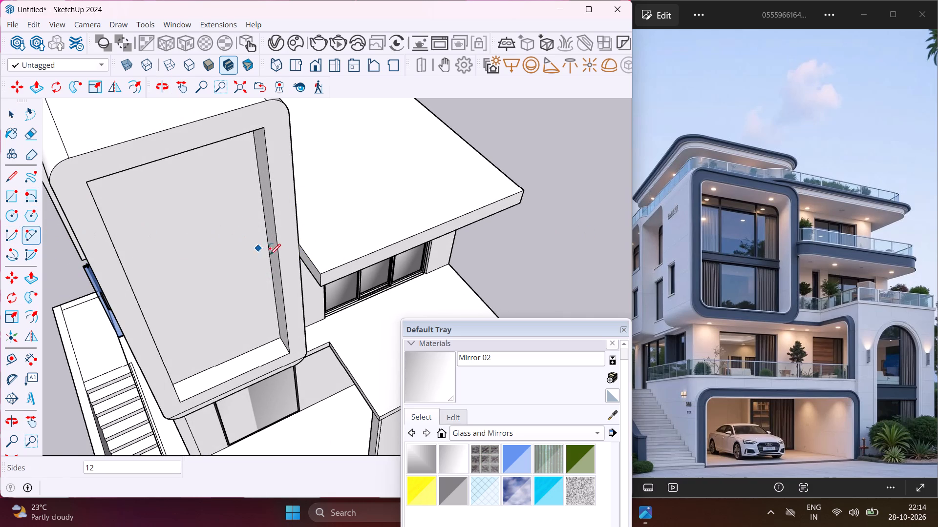
{"action": "scroll", "coordinate": [321, 254], "scroll_direction": "up", "scroll_amount": 3}
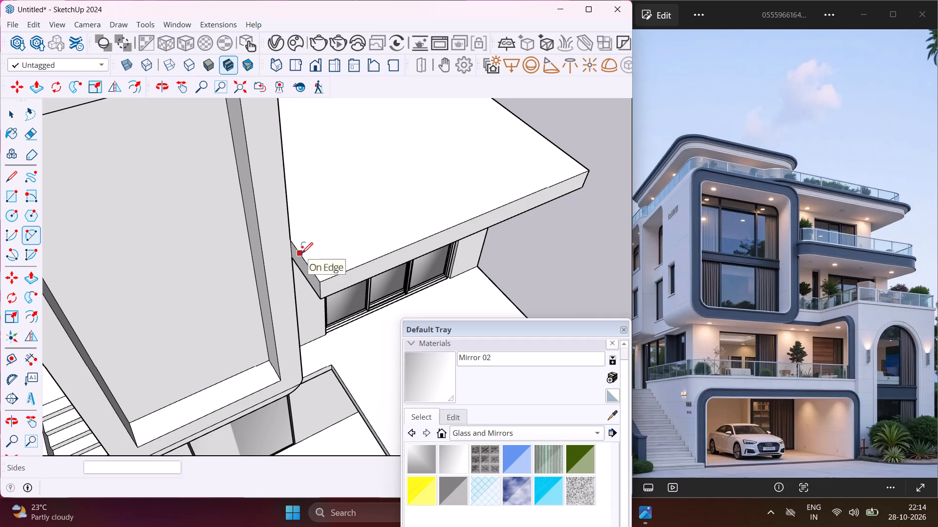
{"action": "left_click", "coordinate": [297, 250]}
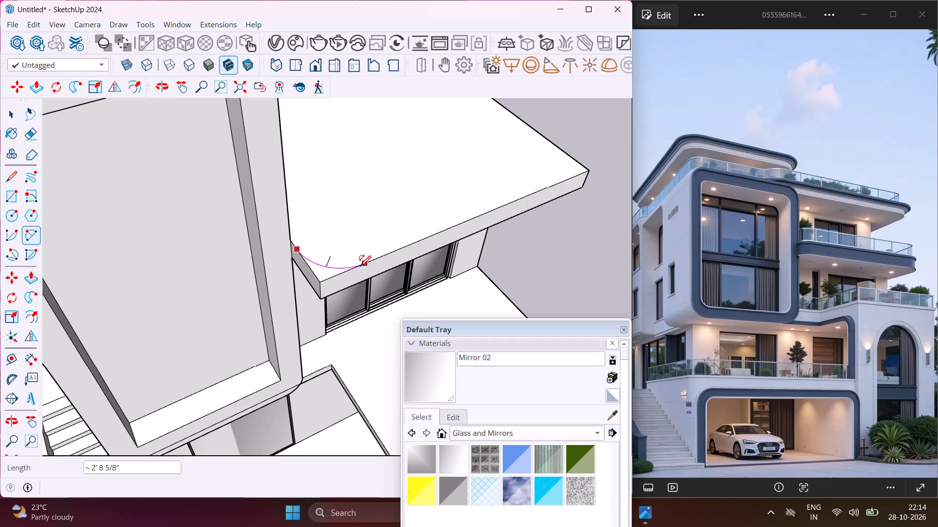
{"action": "left_click", "coordinate": [360, 266]}
{"action": "left_click", "coordinate": [349, 268]}
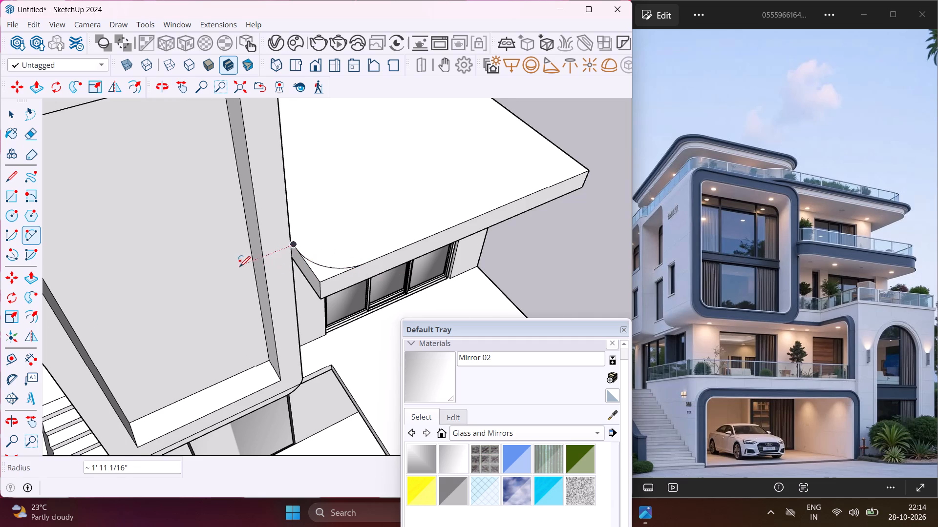
Draw a tangent arc of about 2' 3" radius across the roof slab's outer front corner.
{"action": "scroll", "coordinate": [239, 267], "scroll_direction": "down", "scroll_amount": 2}
{"action": "scroll", "coordinate": [512, 174], "scroll_direction": "up", "scroll_amount": 3}
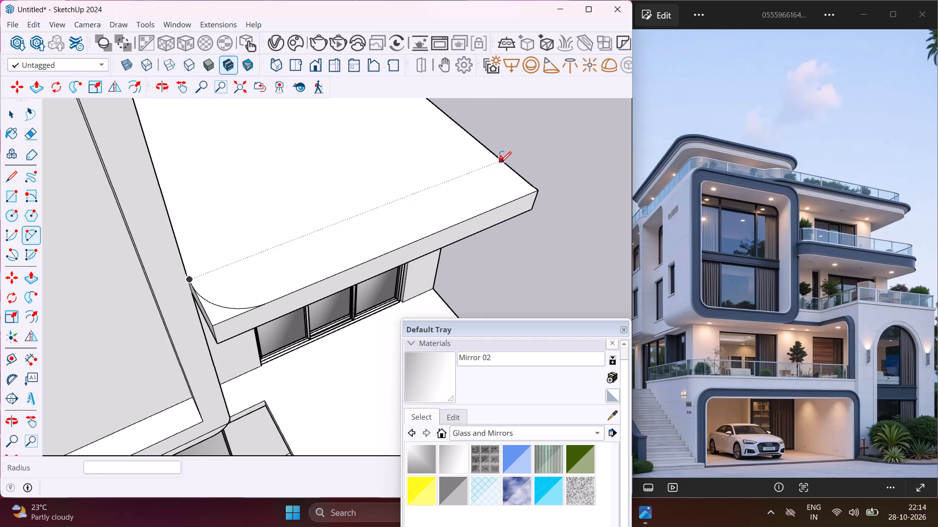
{"action": "left_click", "coordinate": [500, 162]}
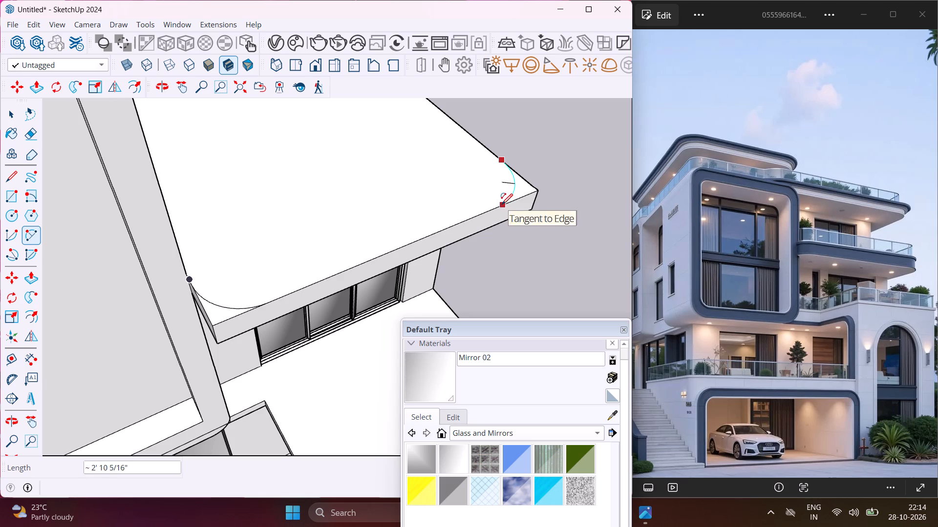
{"action": "left_click", "coordinate": [500, 205]}
{"action": "left_click", "coordinate": [513, 199]}
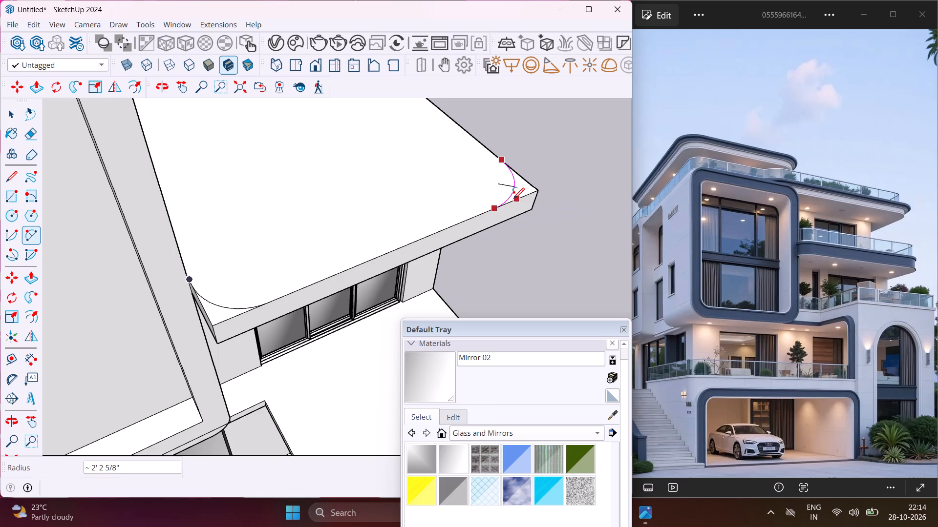
{"action": "key", "text": "Escape"}
{"action": "key", "text": "space"}
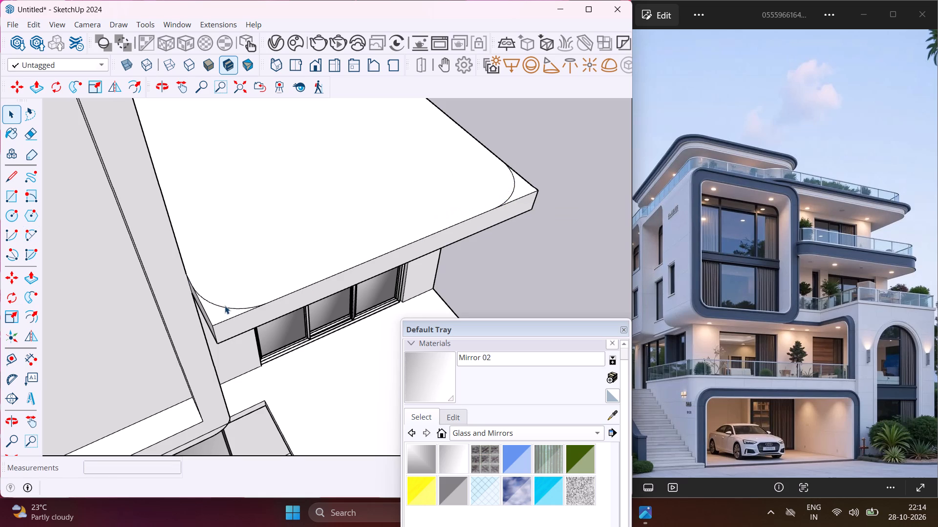
Push/Pull both corner pieces outside the arcs 1' down through the roof slab to round off its front corners.
{"action": "scroll", "coordinate": [225, 305], "scroll_direction": "up", "scroll_amount": 4}
{"action": "left_click", "coordinate": [222, 320]}
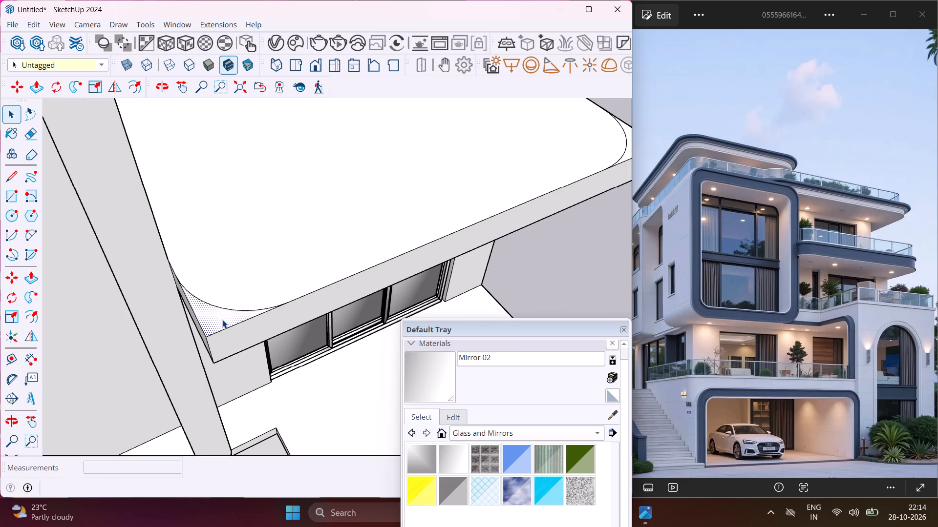
{"action": "key", "text": "p"}
{"action": "left_click", "coordinate": [222, 320]}
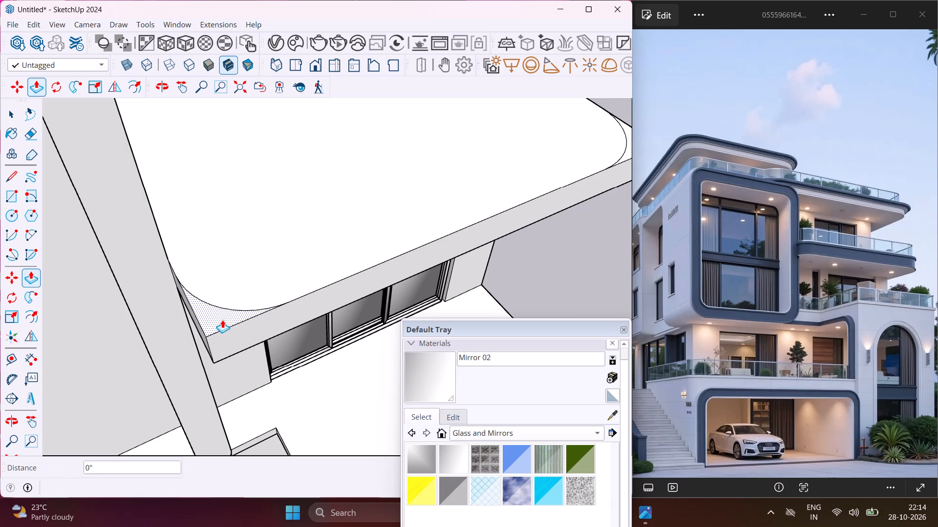
{"action": "left_click", "coordinate": [222, 352]}
{"action": "scroll", "coordinate": [133, 345], "scroll_direction": "down", "scroll_amount": 5}
{"action": "scroll", "coordinate": [447, 222], "scroll_direction": "up", "scroll_amount": 4}
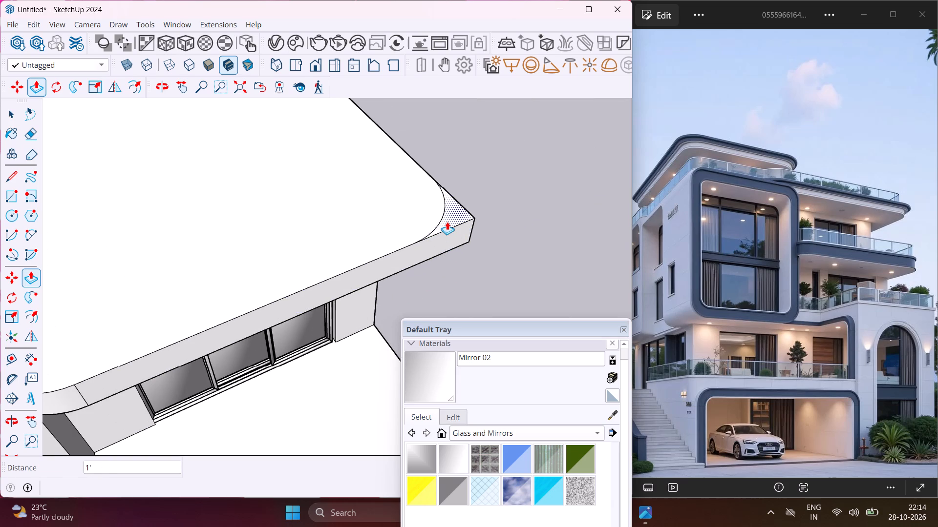
{"action": "left_click", "coordinate": [447, 222]}
{"action": "left_click", "coordinate": [457, 245]}
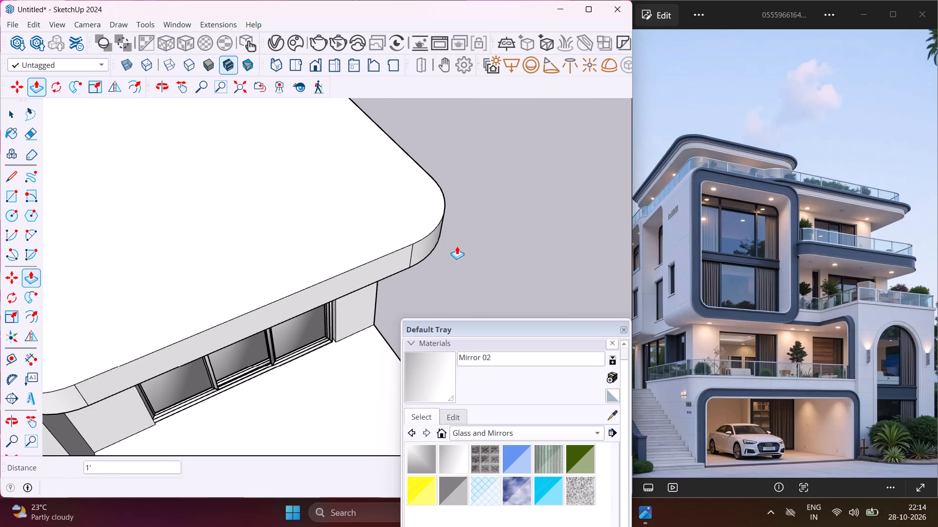
{"action": "key", "text": "Escape"}
{"action": "key", "text": "space"}
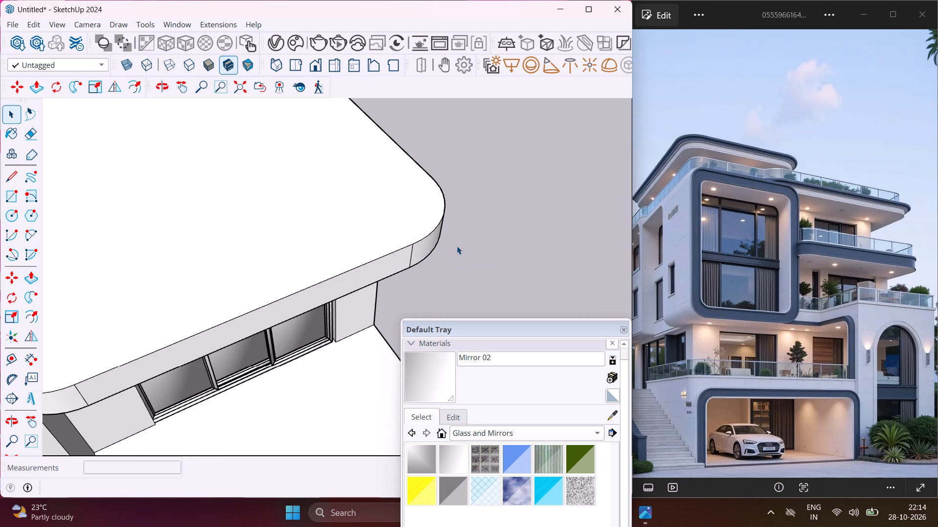
Place a guide line across the roof slab, parallel to its front edge and about 4' 9" behind it.
{"action": "scroll", "coordinate": [457, 246], "scroll_direction": "down", "scroll_amount": 5}
{"action": "middle_click_drag", "start_coordinate": [457, 246], "coordinate": [248, 273]}
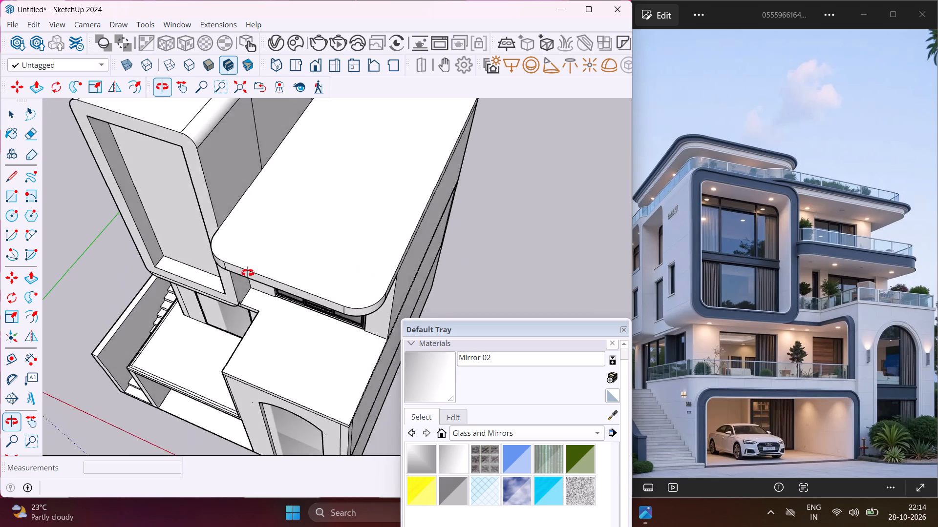
{"action": "middle_click_drag", "start_coordinate": [248, 273], "coordinate": [156, 247]}
{"action": "scroll", "coordinate": [145, 256], "scroll_direction": "down", "scroll_amount": 3}
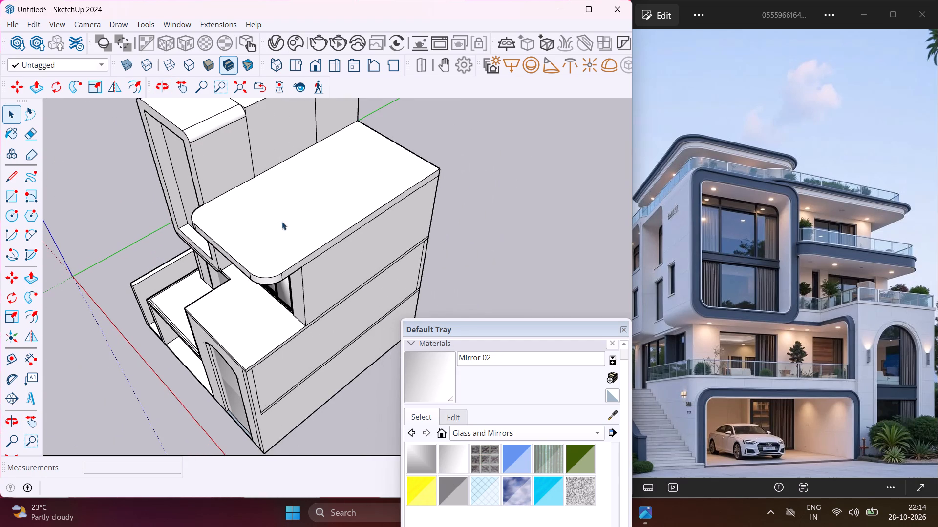
{"action": "scroll", "coordinate": [327, 179], "scroll_direction": "up", "scroll_amount": 4}
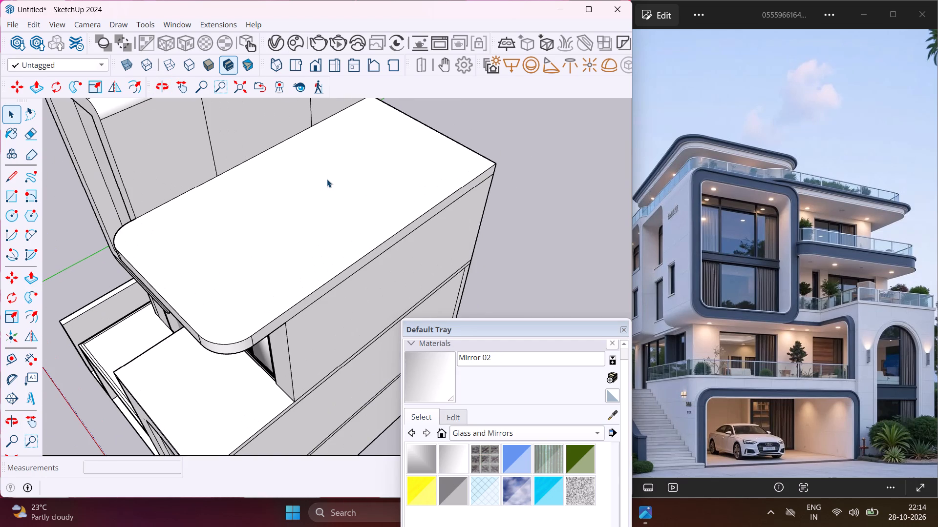
{"action": "scroll", "coordinate": [327, 179], "scroll_direction": "down", "scroll_amount": 3}
{"action": "middle_click_drag", "start_coordinate": [328, 179], "coordinate": [278, 207]}
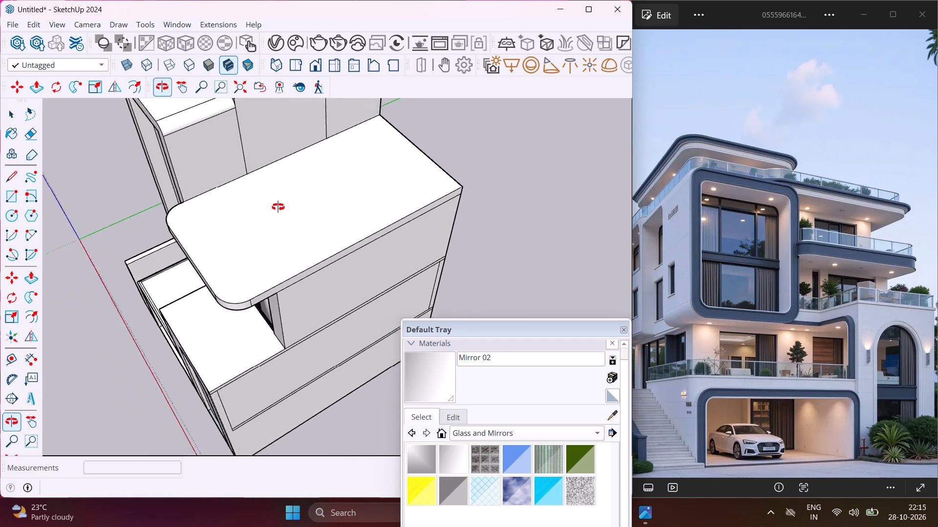
{"action": "middle_click_drag", "start_coordinate": [278, 207], "coordinate": [250, 225]}
{"action": "scroll", "coordinate": [251, 226], "scroll_direction": "down", "scroll_amount": 2}
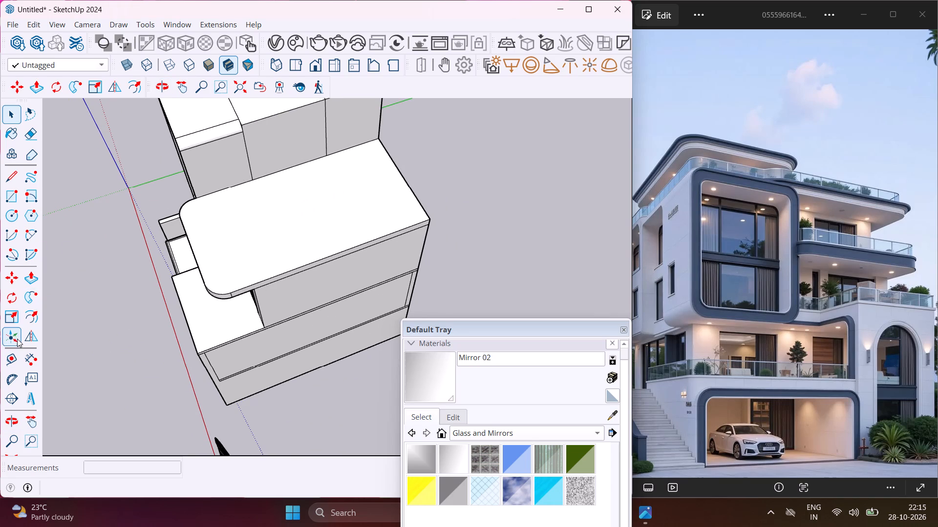
{"action": "left_click", "coordinate": [17, 349]}
{"action": "left_click", "coordinate": [19, 353]}
{"action": "scroll", "coordinate": [223, 280], "scroll_direction": "up", "scroll_amount": 3}
{"action": "left_click", "coordinate": [194, 267]}
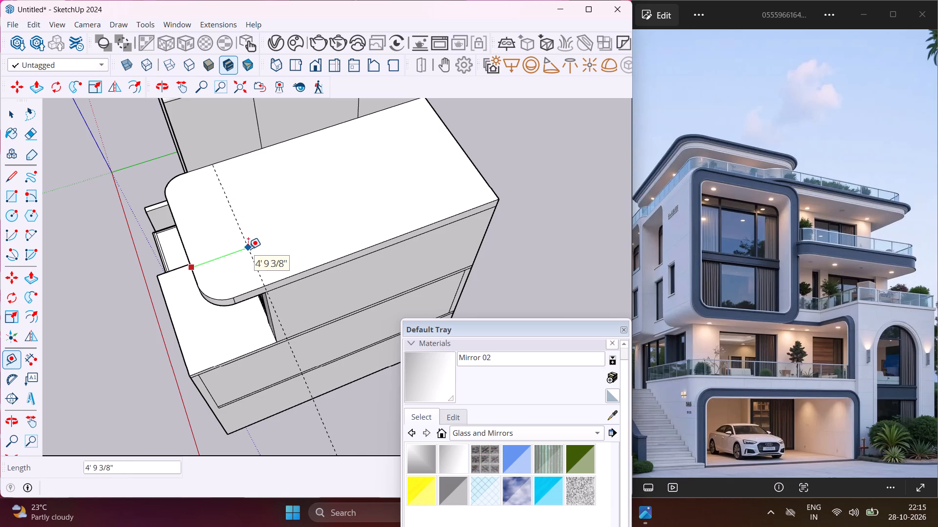
{"action": "left_click", "coordinate": [248, 249]}
Place a second parallel guide line across the roof slab, offset 9" from the front guide.
{"action": "left_click", "coordinate": [252, 256]}
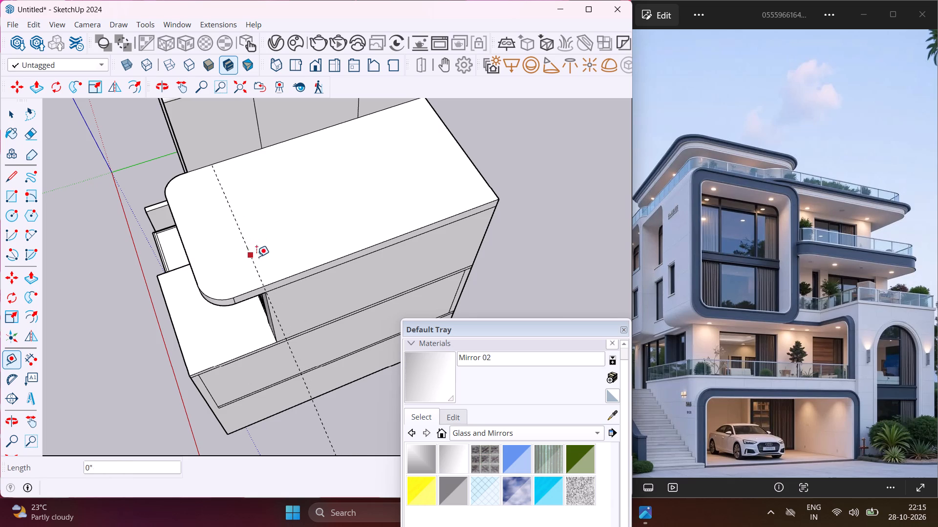
{"action": "key", "text": "9"}
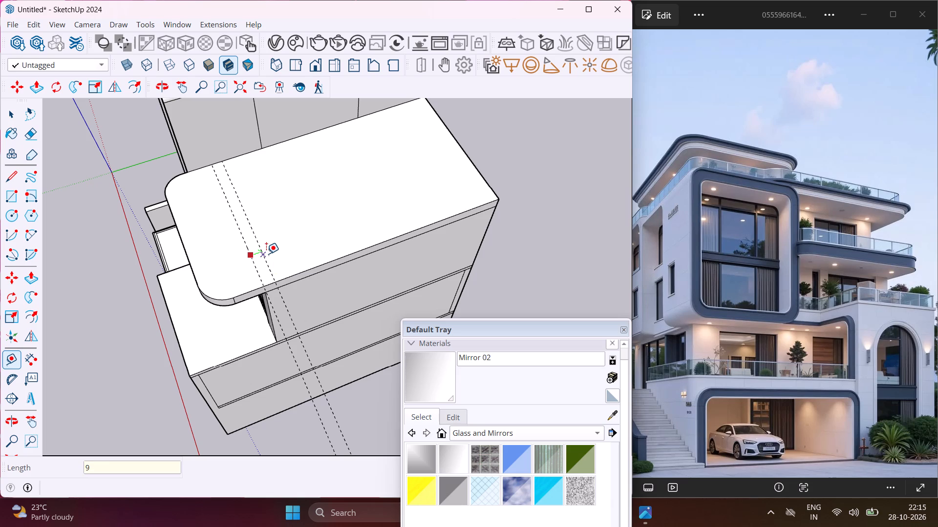
{"action": "key", "text": "shift+quotedbl"}
{"action": "key", "text": "Return"}
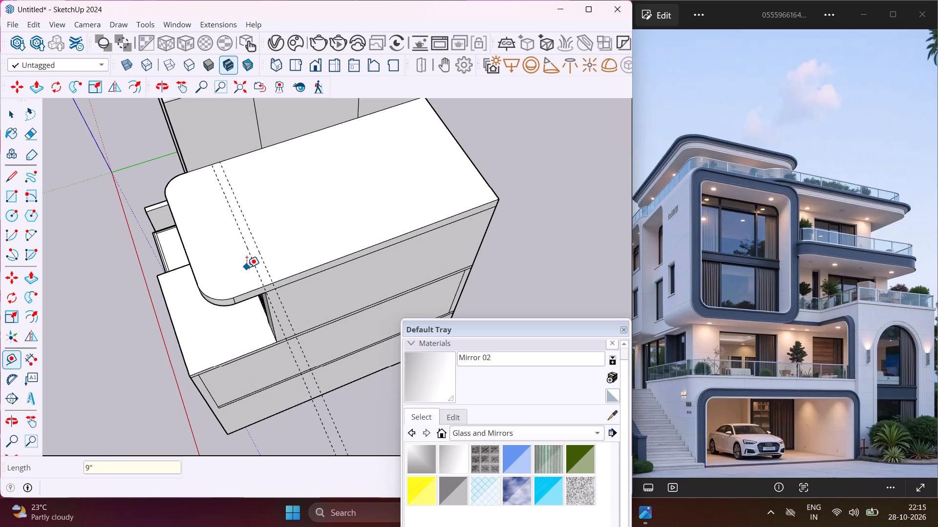
Place guide lines on the roof slab 9" inside its outer side edge and 9" inside its rear edge.
{"action": "scroll", "coordinate": [313, 262], "scroll_direction": "up", "scroll_amount": 3}
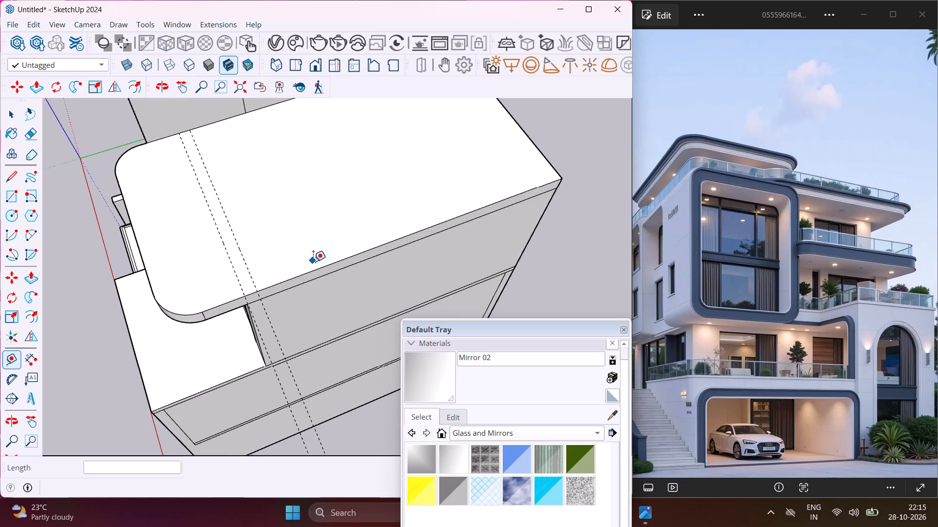
{"action": "left_click", "coordinate": [331, 264]}
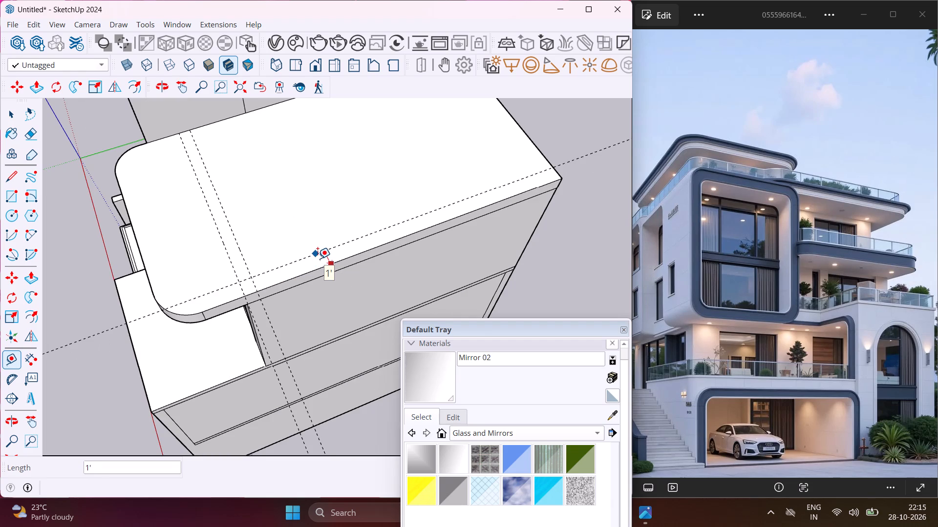
{"action": "type", "text": "9\""}
{"action": "key", "text": "Return"}
{"action": "scroll", "coordinate": [318, 259], "scroll_direction": "down", "scroll_amount": 4}
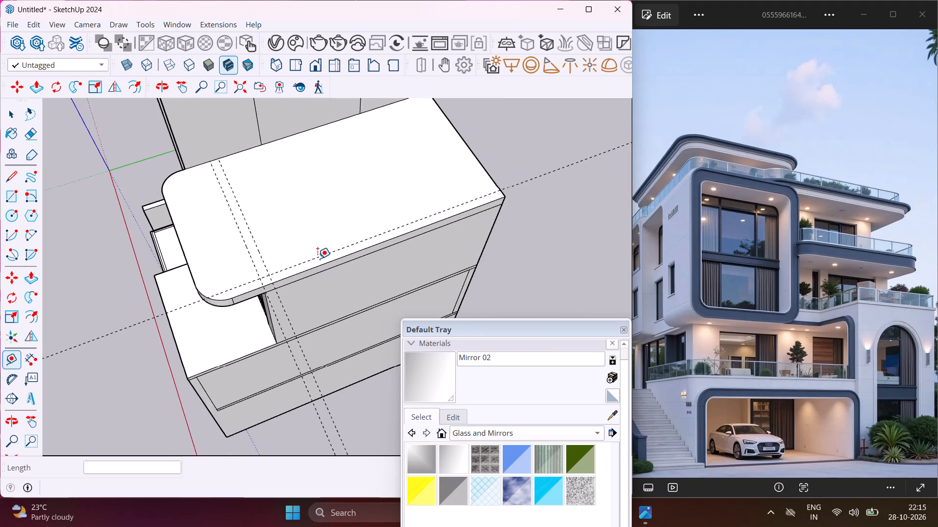
{"action": "scroll", "coordinate": [462, 167], "scroll_direction": "up", "scroll_amount": 7}
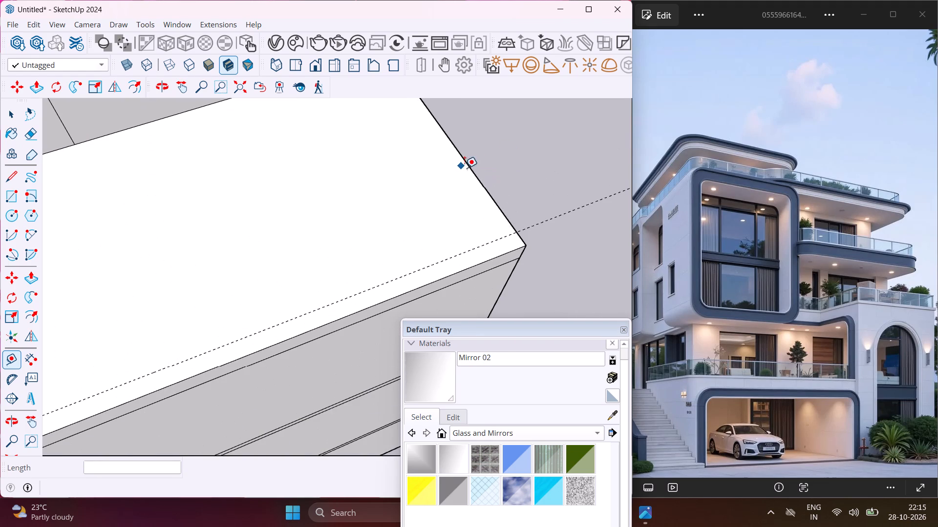
{"action": "left_click", "coordinate": [474, 172]}
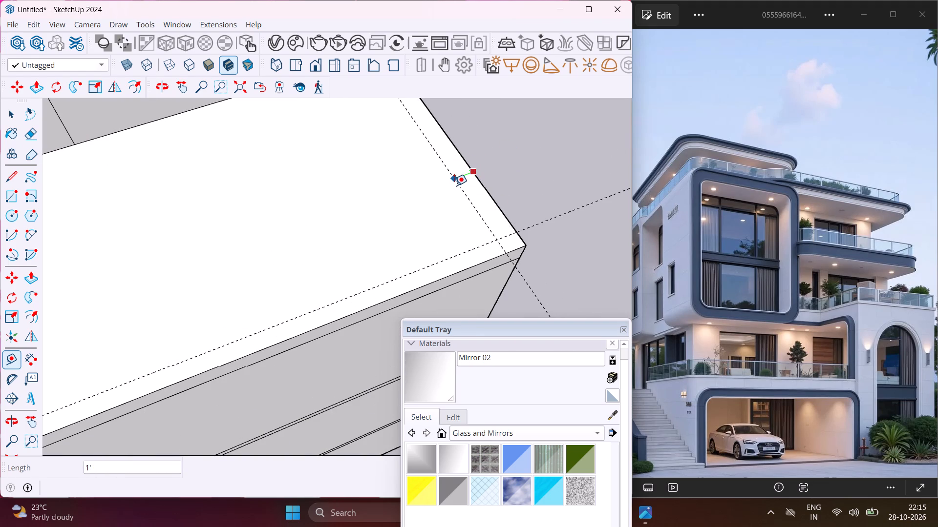
{"action": "type", "text": "9\""}
{"action": "key", "text": "Return"}
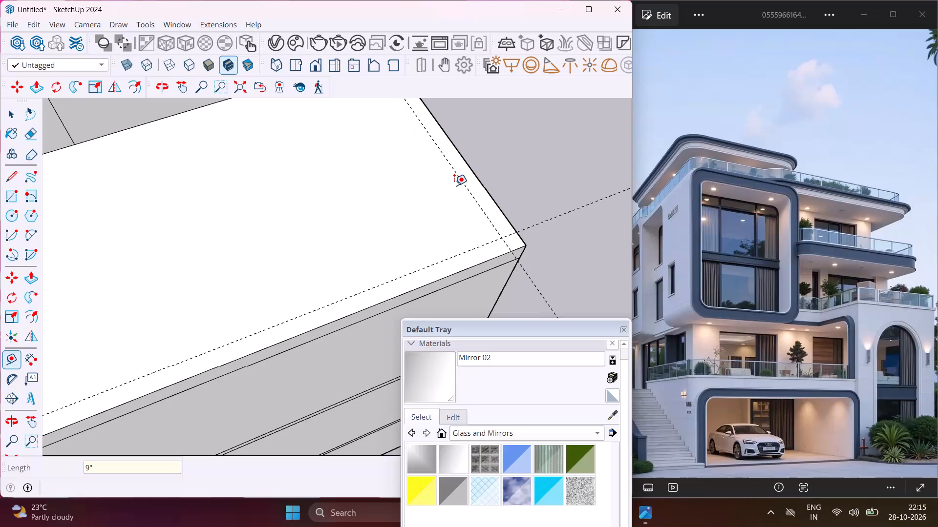
{"action": "key", "text": "Escape"}
{"action": "key", "text": "space"}
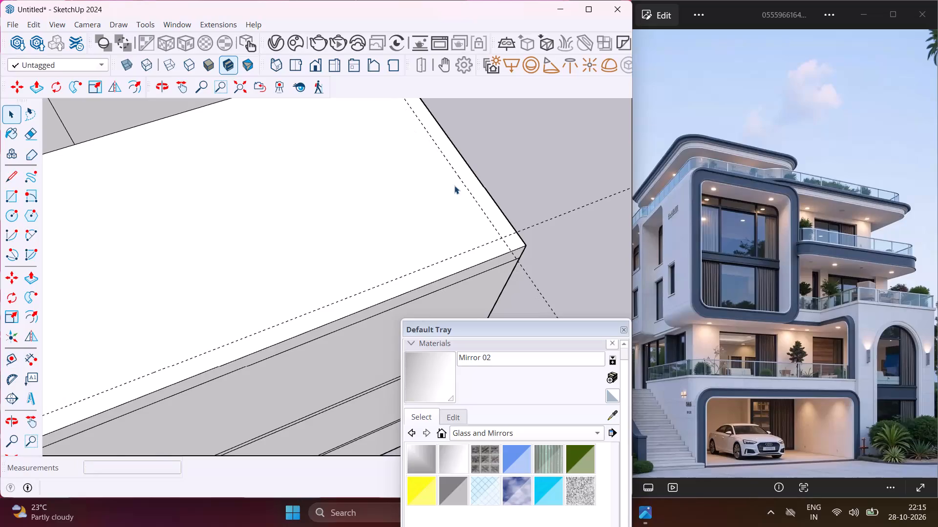
Draw a 9" by about 12' 10" rectangle between the two front guides, from the tower-side edge to the side guide.
{"action": "scroll", "coordinate": [454, 185], "scroll_direction": "down", "scroll_amount": 5}
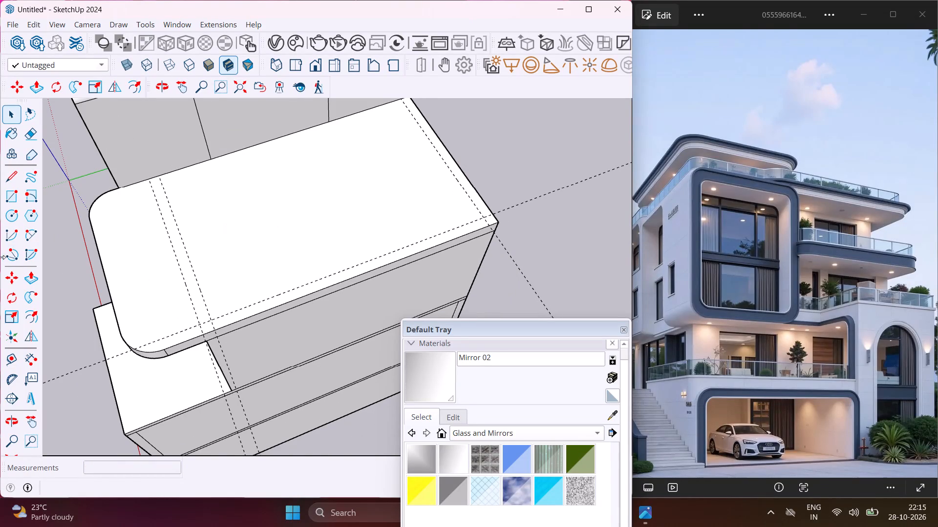
{"action": "left_click", "coordinate": [7, 199]}
{"action": "scroll", "coordinate": [146, 179], "scroll_direction": "up", "scroll_amount": 3}
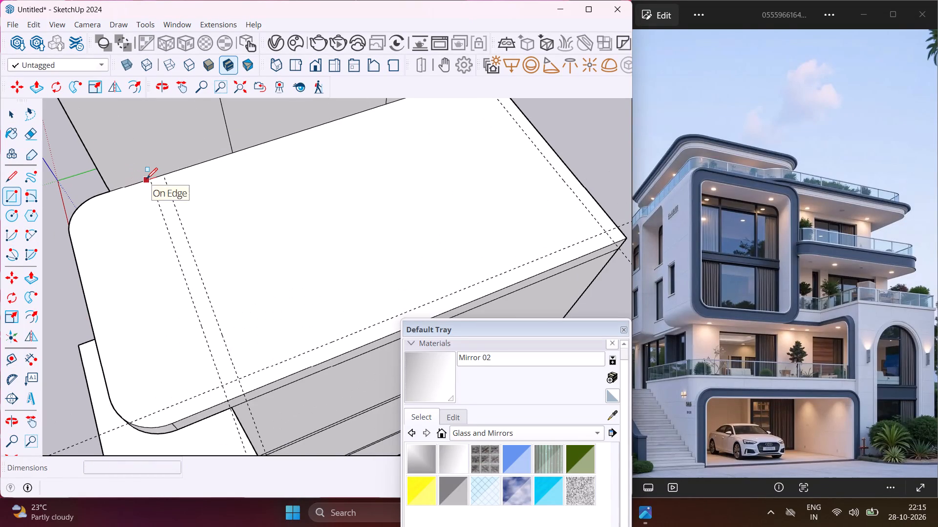
{"action": "left_click", "coordinate": [148, 180]}
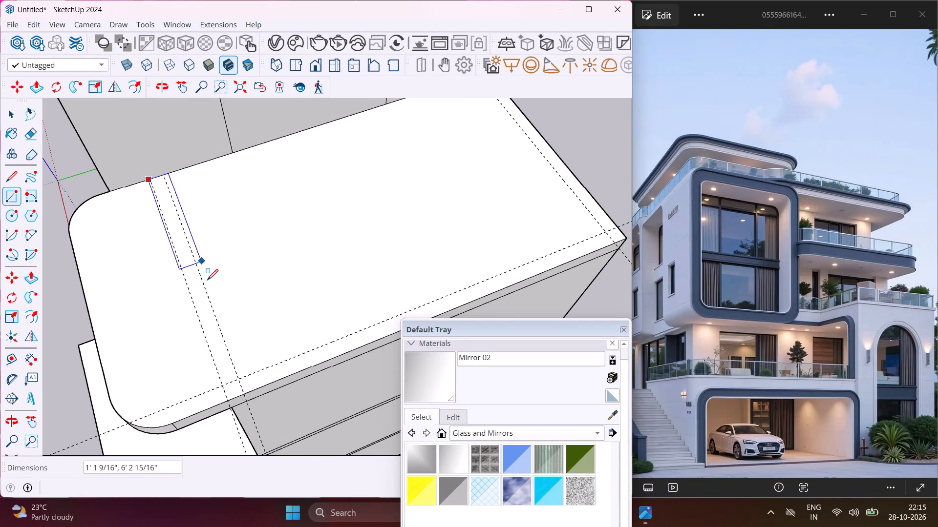
{"action": "key", "text": "Escape"}
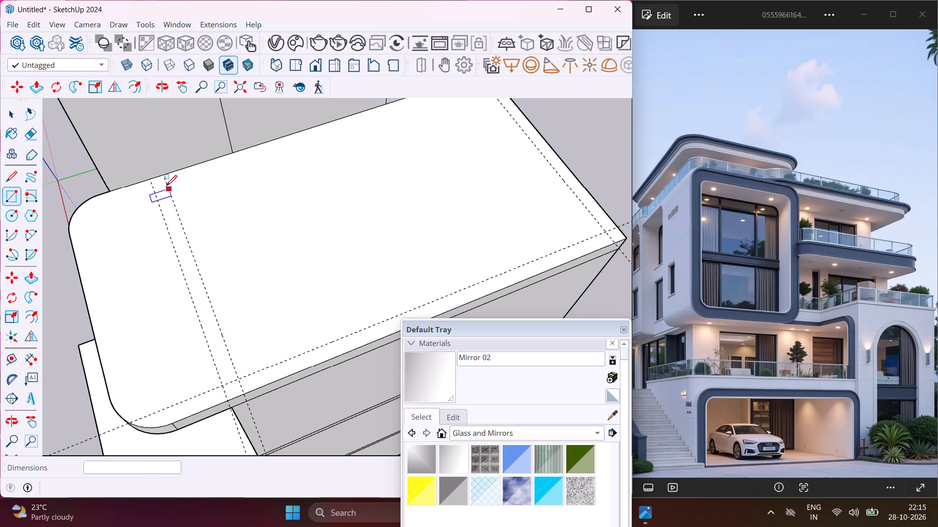
{"action": "scroll", "coordinate": [165, 180], "scroll_direction": "up", "scroll_amount": 3}
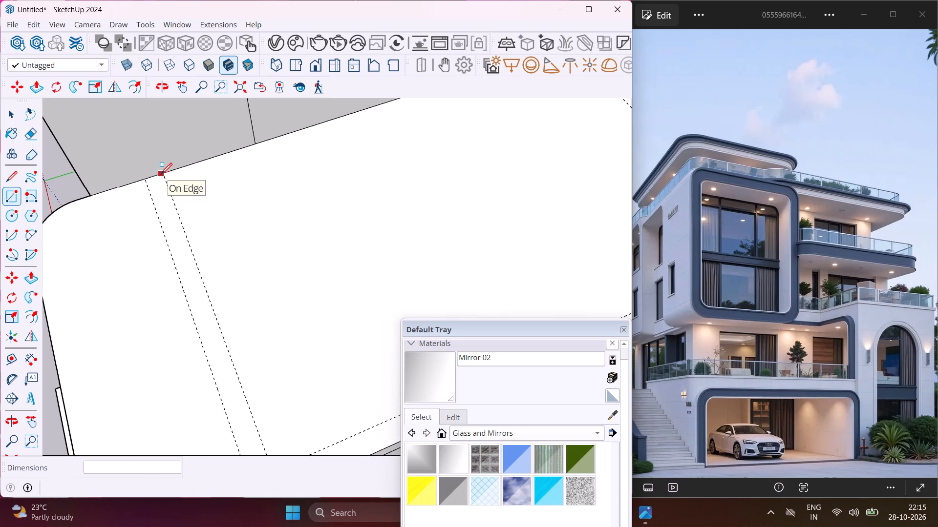
{"action": "left_click", "coordinate": [164, 176]}
{"action": "scroll", "coordinate": [161, 257], "scroll_direction": "down", "scroll_amount": 4}
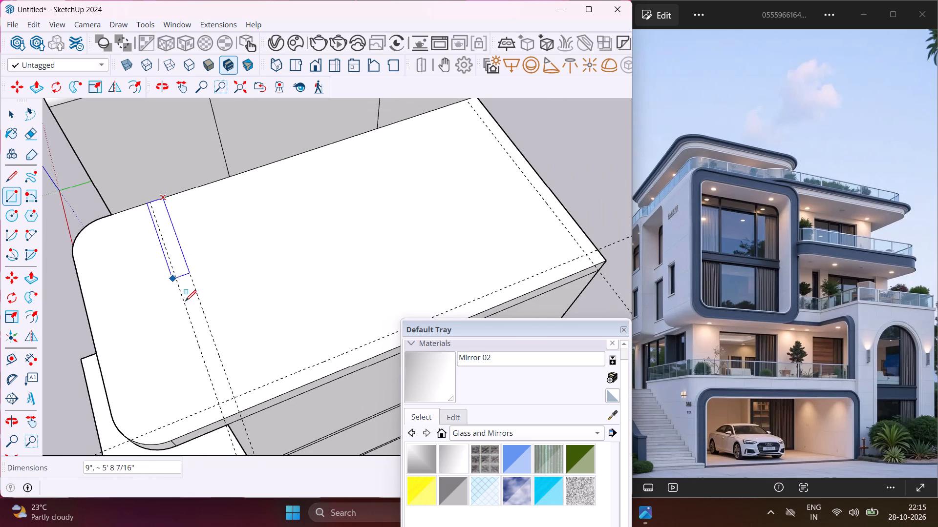
{"action": "left_click", "coordinate": [218, 404]}
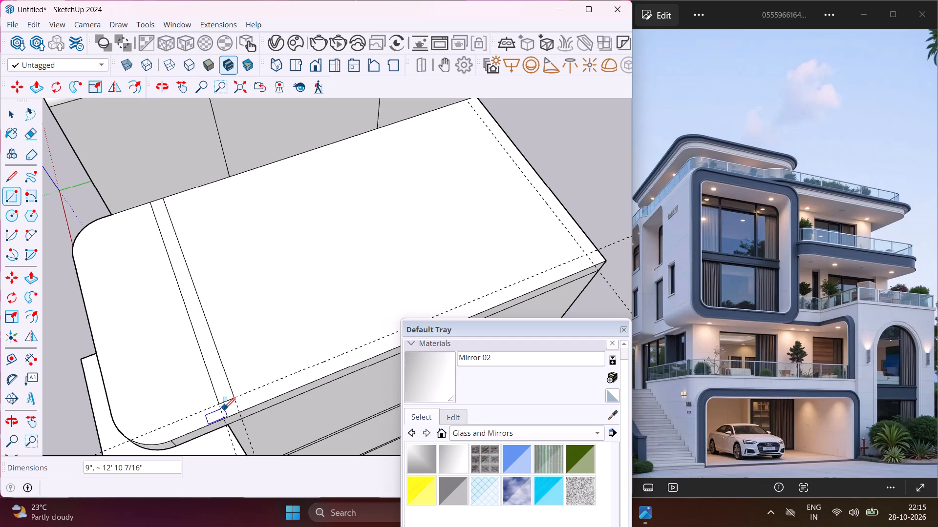
Draw a 9" by about 21' 5" rectangle along the slab's outer side edge, from the front strip to the rear corner.
{"action": "left_click", "coordinate": [218, 405]}
{"action": "scroll", "coordinate": [242, 405], "scroll_direction": "down", "scroll_amount": 3}
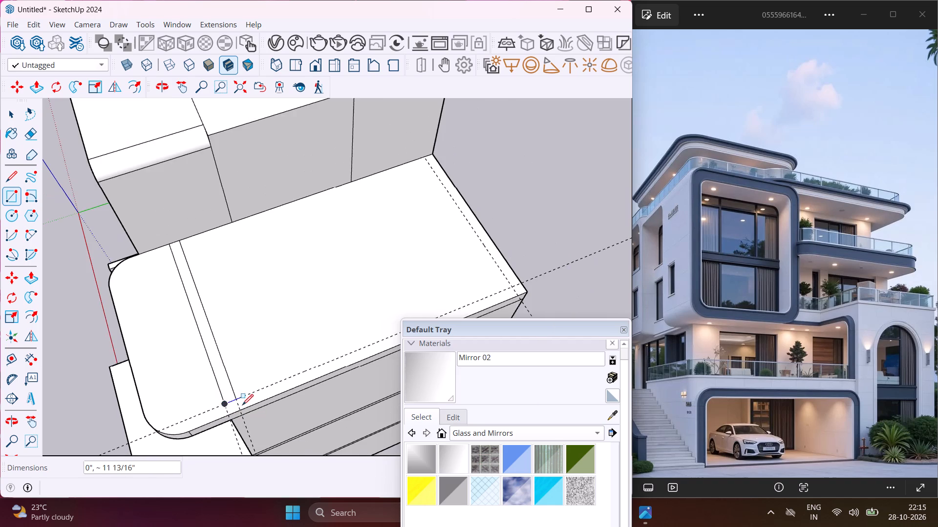
{"action": "middle_click_drag", "start_coordinate": [242, 405], "coordinate": [118, 405]}
{"action": "scroll", "coordinate": [116, 405], "scroll_direction": "down", "scroll_amount": 4}
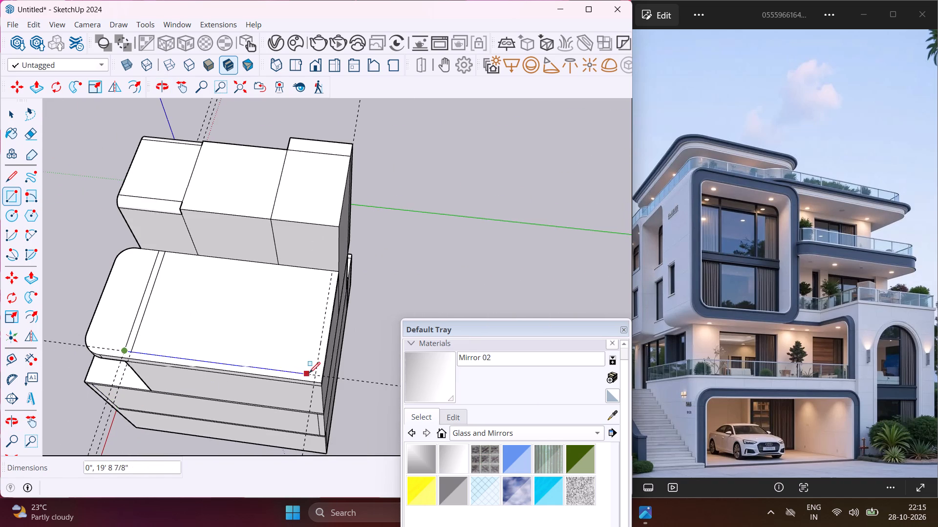
{"action": "scroll", "coordinate": [320, 380], "scroll_direction": "up", "scroll_amount": 5}
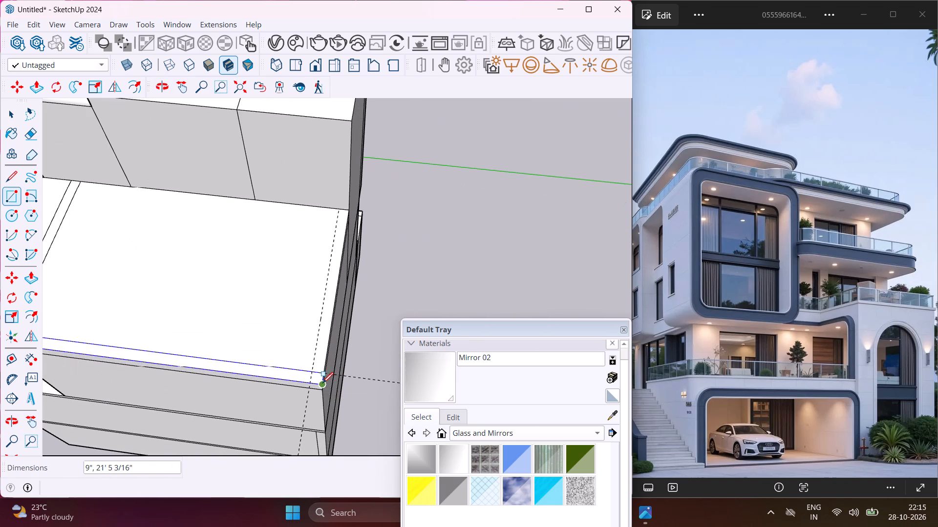
{"action": "left_click", "coordinate": [323, 383]}
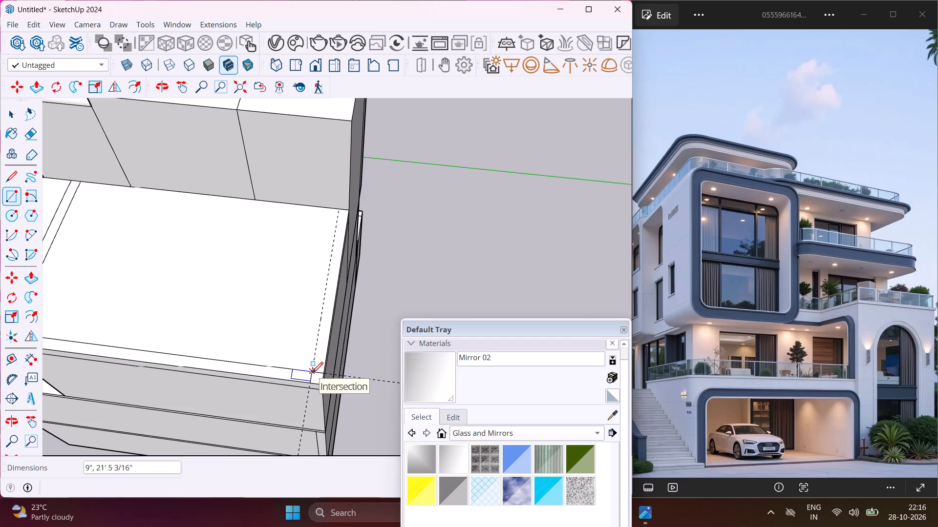
Draw a 9" by about 12' 10" rectangle along the slab's rear edge, from the side strip to the tower side.
{"action": "left_click", "coordinate": [312, 373]}
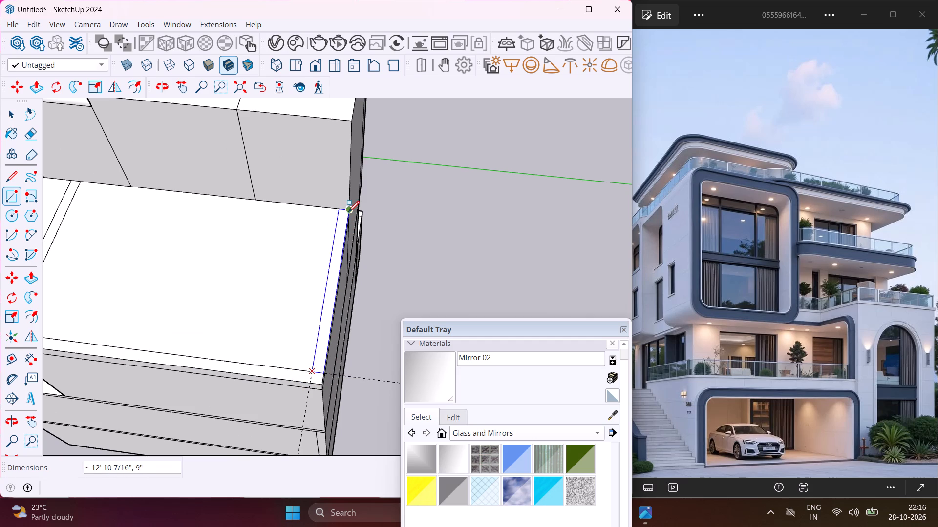
{"action": "left_click", "coordinate": [348, 212]}
{"action": "key", "text": "Escape"}
{"action": "key", "text": "space"}
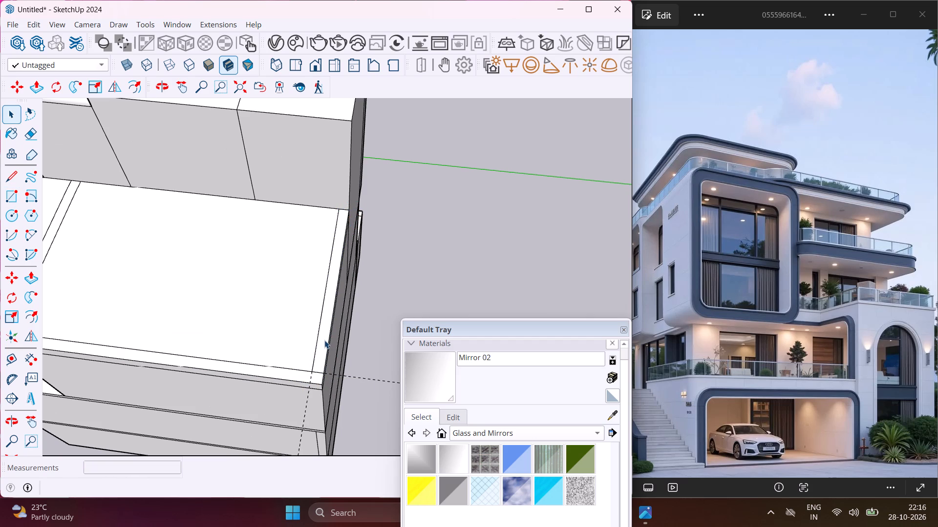
Extrude the 9" strip along the slab's rear edge upward 10' into a wall.
{"action": "left_click", "coordinate": [324, 340]}
{"action": "scroll", "coordinate": [324, 340], "scroll_direction": "up", "scroll_amount": 1}
{"action": "middle_click_drag", "start_coordinate": [324, 340], "coordinate": [266, 308]}
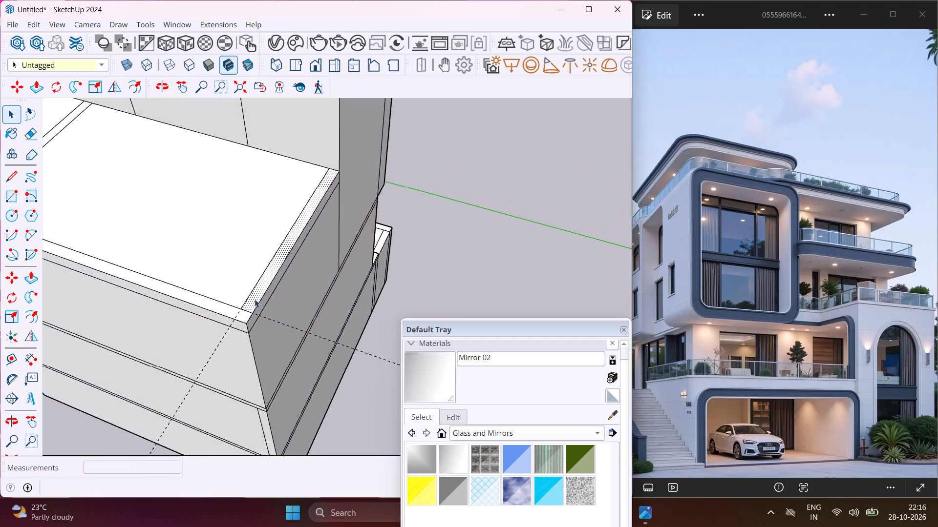
{"action": "scroll", "coordinate": [253, 299], "scroll_direction": "up", "scroll_amount": 2}
{"action": "key", "text": "p"}
{"action": "left_click", "coordinate": [253, 299]}
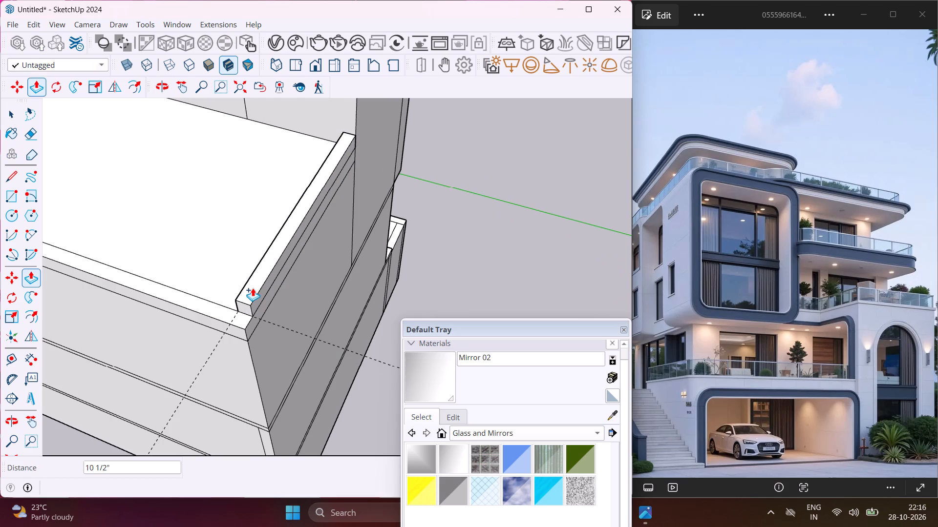
{"action": "type", "text": "10'"}
{"action": "key", "text": "Return"}
{"action": "scroll", "coordinate": [253, 288], "scroll_direction": "down", "scroll_amount": 5}
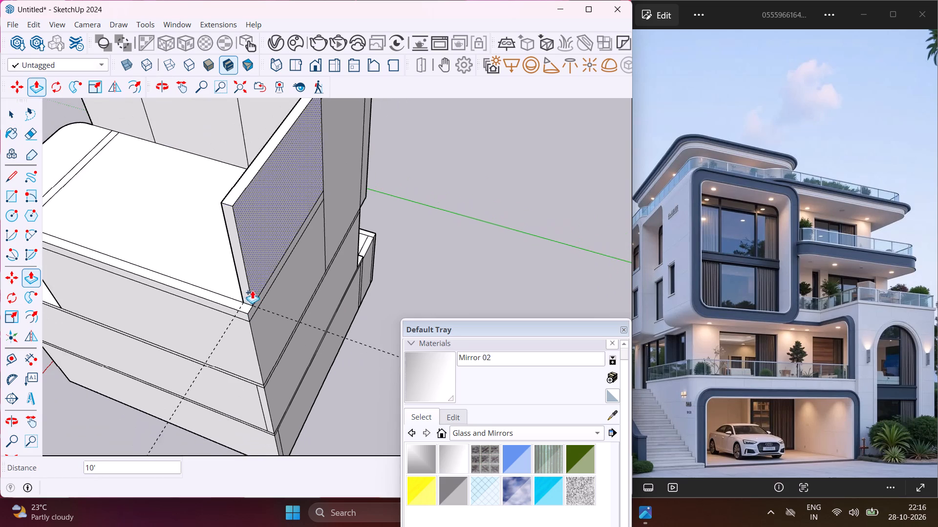
Extrude the 9" strip along the slab's outer side edge upward 10', level with the top of the rear wall.
{"action": "middle_click_drag", "start_coordinate": [238, 311], "coordinate": [363, 321]}
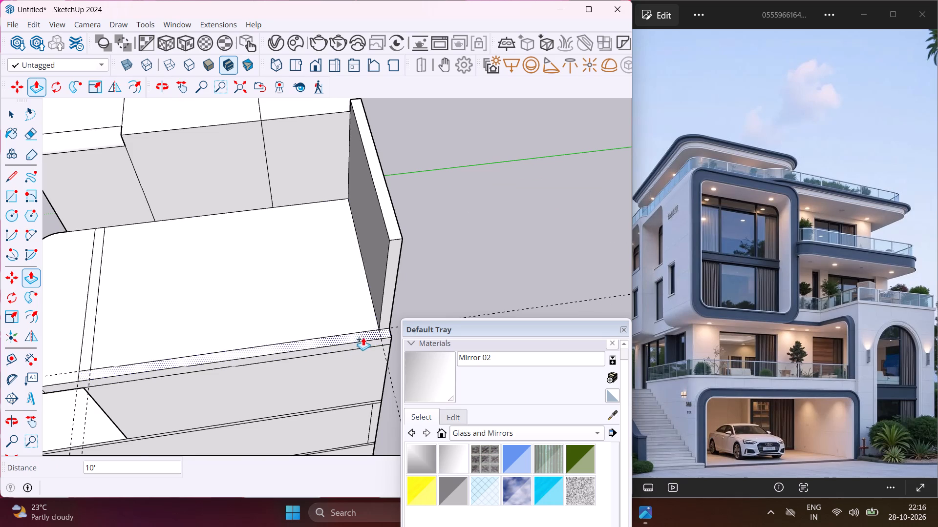
{"action": "scroll", "coordinate": [383, 330], "scroll_direction": "up", "scroll_amount": 2}
{"action": "middle_click_drag", "start_coordinate": [375, 336], "coordinate": [147, 334]}
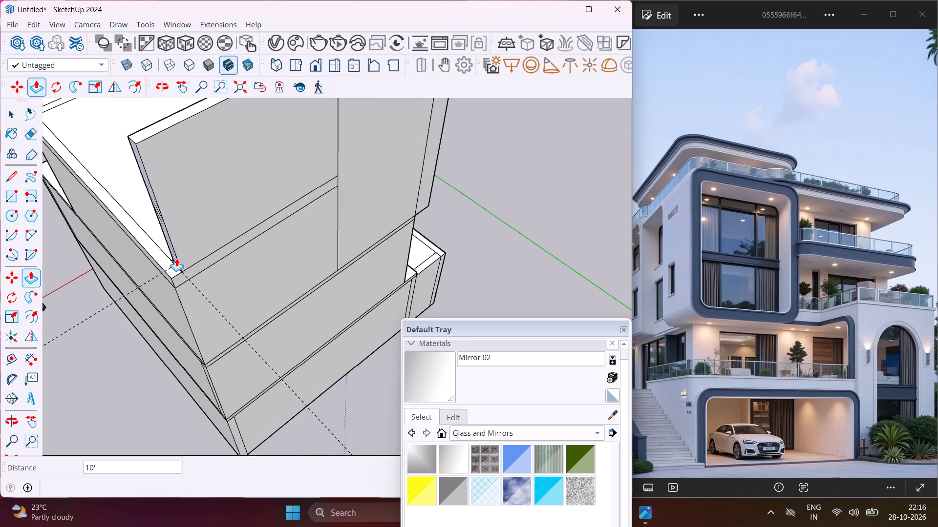
{"action": "left_click", "coordinate": [172, 267]}
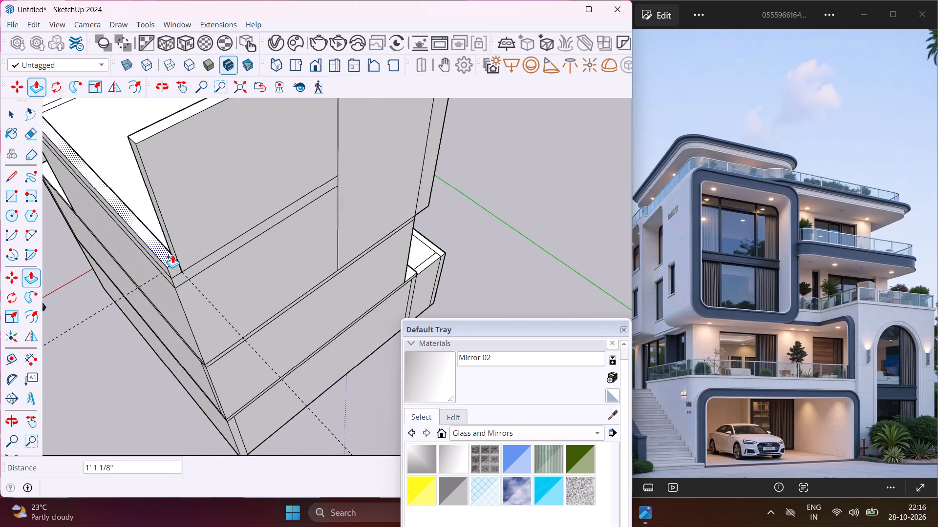
{"action": "scroll", "coordinate": [172, 255], "scroll_direction": "down", "scroll_amount": 4}
{"action": "left_click", "coordinate": [197, 158]}
Extrude the 9" front strip near the slab's rounded end upward 10', level with the top of the side wall.
{"action": "middle_click_drag", "start_coordinate": [170, 177], "coordinate": [194, 174]}
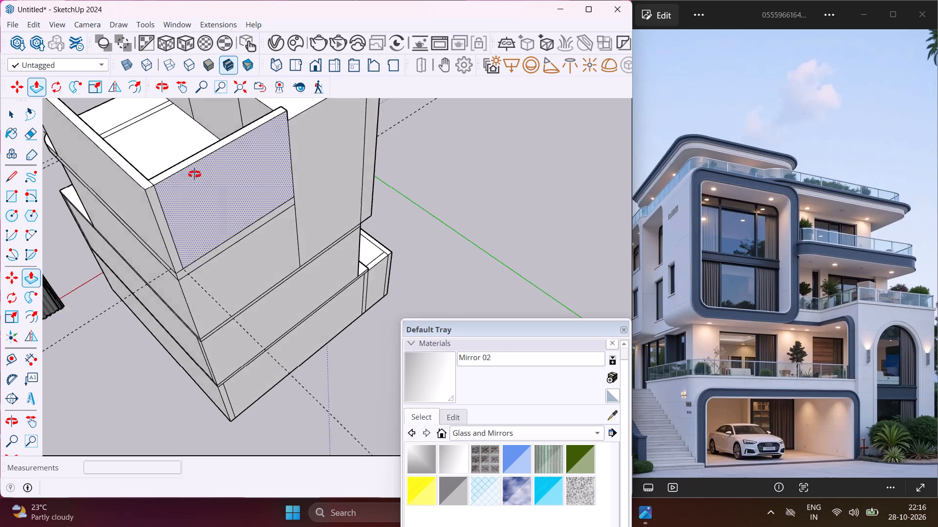
{"action": "middle_click_drag", "start_coordinate": [194, 174], "coordinate": [414, 207]}
{"action": "scroll", "coordinate": [227, 170], "scroll_direction": "down", "scroll_amount": 1}
{"action": "scroll", "coordinate": [134, 360], "scroll_direction": "up", "scroll_amount": 2}
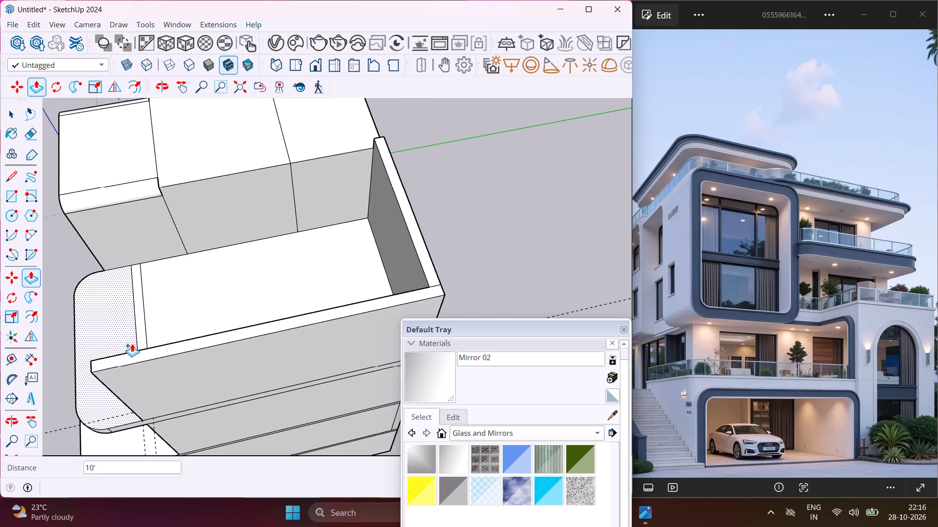
{"action": "scroll", "coordinate": [132, 344], "scroll_direction": "up", "scroll_amount": 6}
{"action": "left_click", "coordinate": [141, 342]}
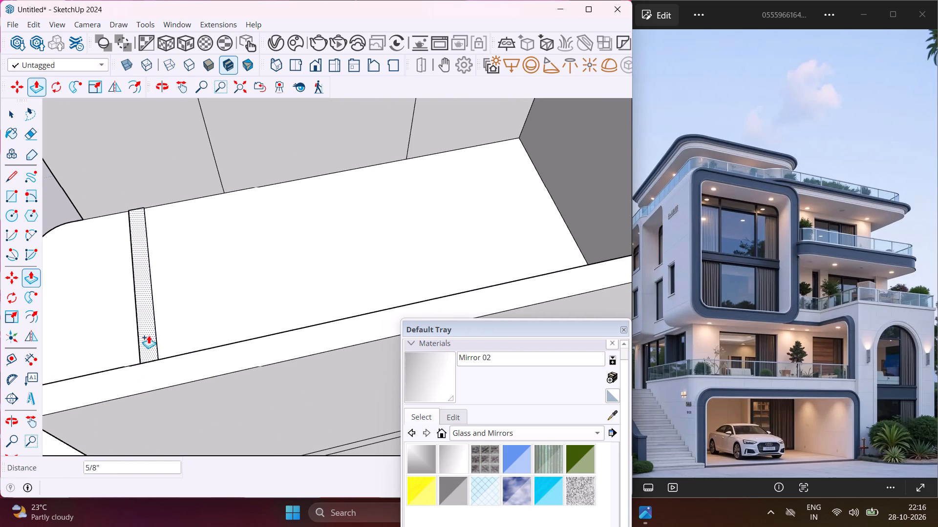
{"action": "scroll", "coordinate": [149, 335], "scroll_direction": "down", "scroll_amount": 5}
{"action": "left_click", "coordinate": [177, 347]}
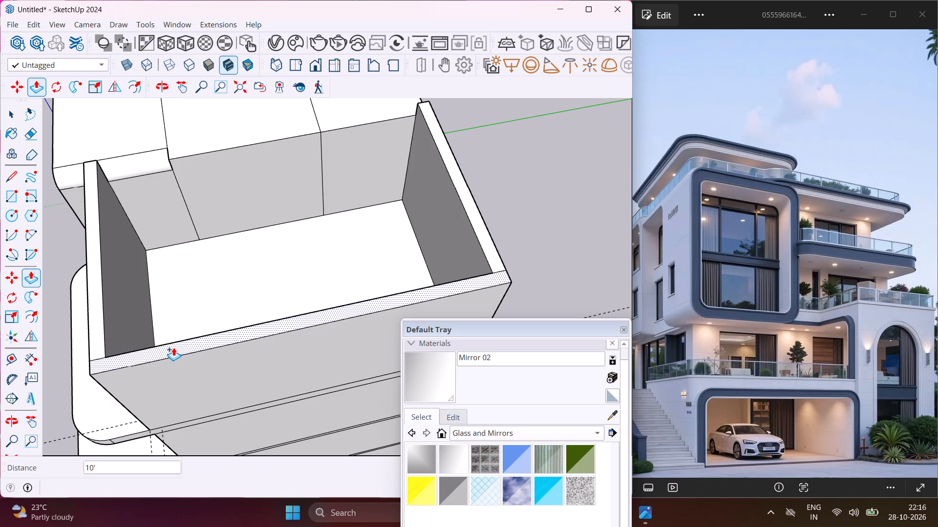
{"action": "scroll", "coordinate": [173, 347], "scroll_direction": "down", "scroll_amount": 4}
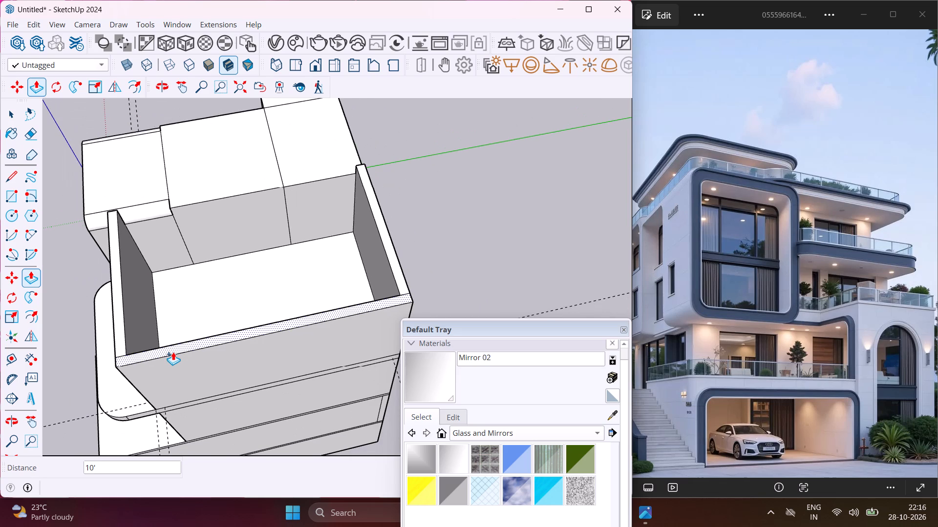
{"action": "key", "text": "Escape"}
{"action": "key", "text": "space"}
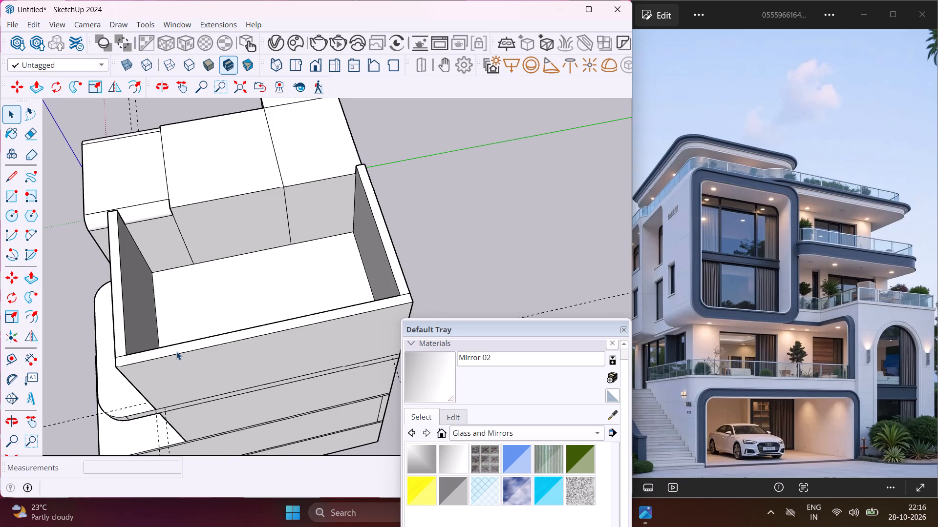
Lower the top face of the front wall by 1', level with the adjoining tower's roof.
{"action": "middle_click_drag", "start_coordinate": [176, 351], "coordinate": [441, 223]}
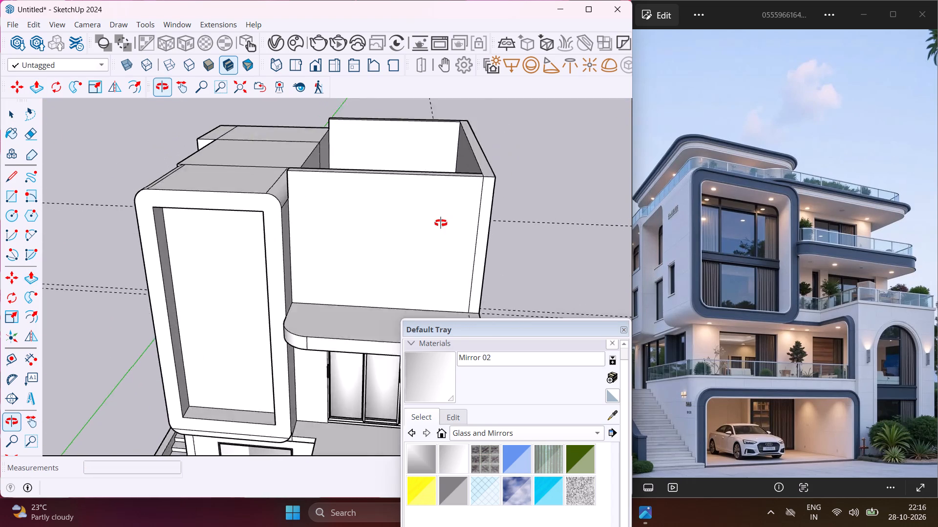
{"action": "middle_click_drag", "start_coordinate": [441, 223], "coordinate": [366, 247]}
{"action": "scroll", "coordinate": [189, 204], "scroll_direction": "up", "scroll_amount": 4}
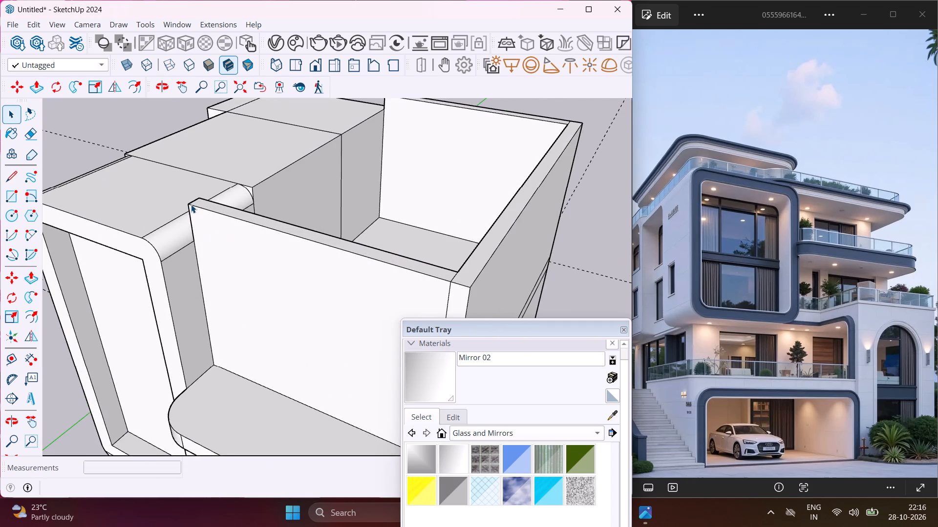
{"action": "middle_click_drag", "start_coordinate": [191, 204], "coordinate": [264, 209]}
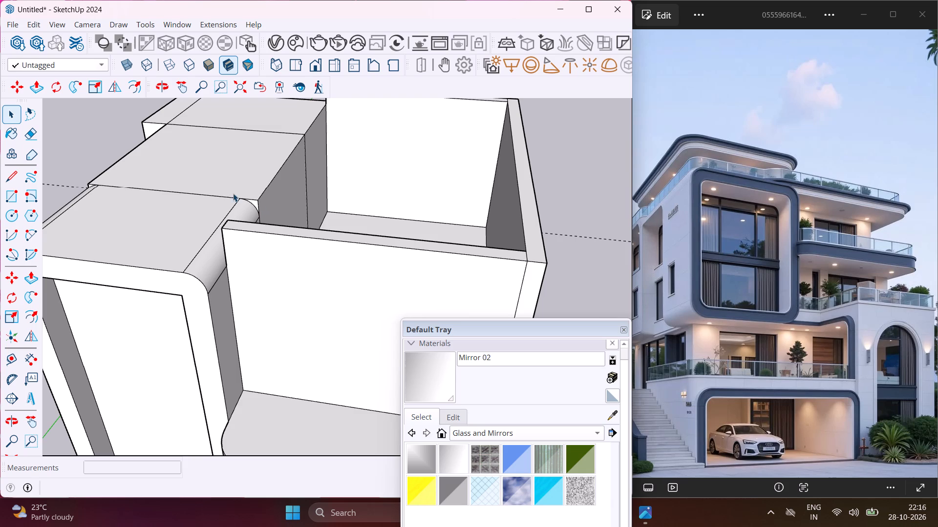
{"action": "scroll", "coordinate": [217, 183], "scroll_direction": "down", "scroll_amount": 2}
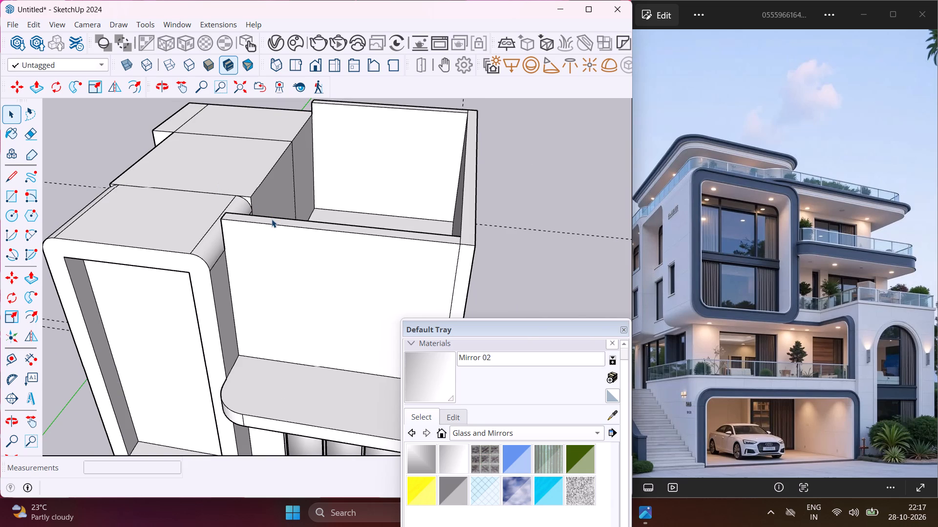
{"action": "scroll", "coordinate": [272, 219], "scroll_direction": "up", "scroll_amount": 2}
{"action": "middle_click_drag", "start_coordinate": [287, 220], "coordinate": [436, 204]}
{"action": "scroll", "coordinate": [436, 204], "scroll_direction": "up", "scroll_amount": 1}
{"action": "scroll", "coordinate": [370, 213], "scroll_direction": "up", "scroll_amount": 2}
{"action": "left_click", "coordinate": [349, 212]}
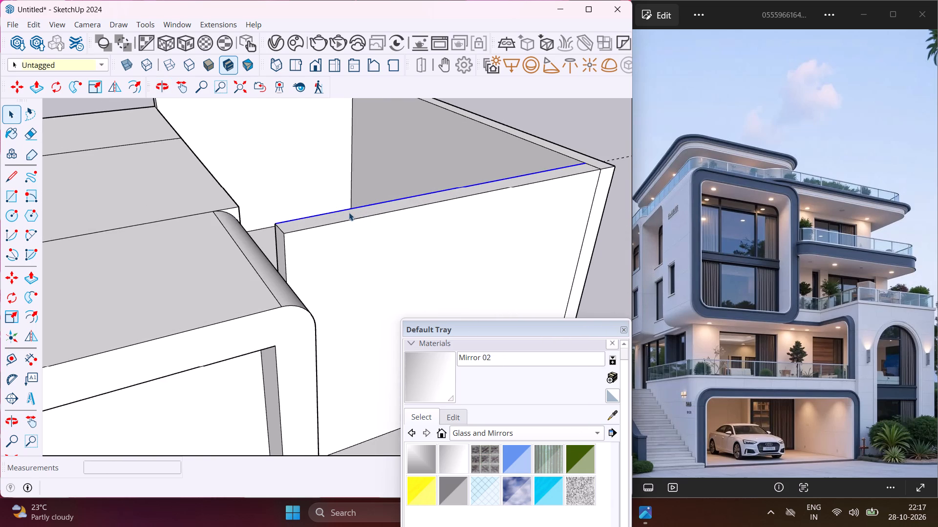
{"action": "scroll", "coordinate": [349, 213], "scroll_direction": "up", "scroll_amount": 3}
{"action": "left_click", "coordinate": [351, 215]}
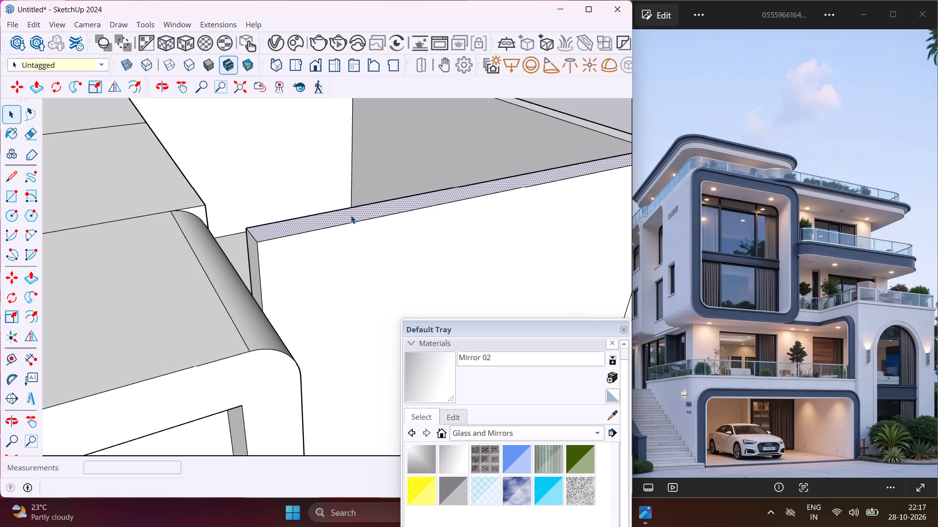
{"action": "key", "text": "p"}
{"action": "left_click", "coordinate": [351, 215]}
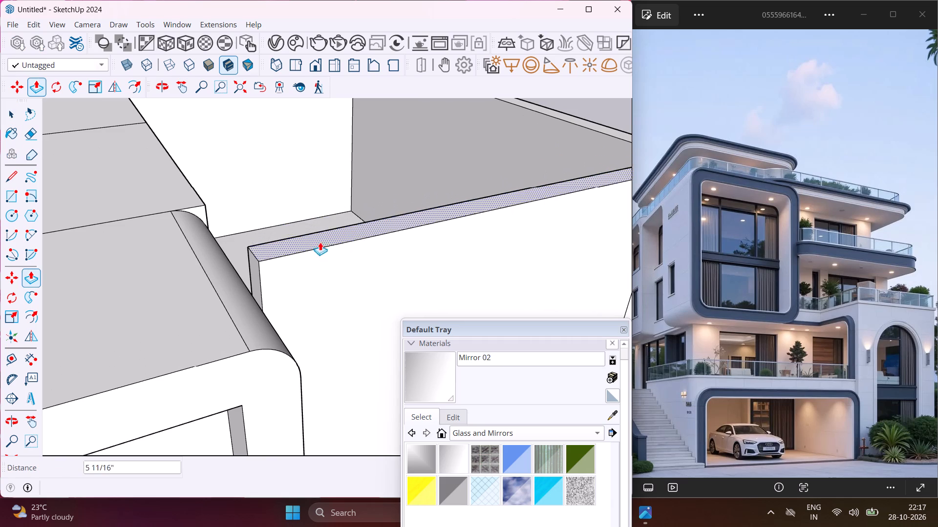
{"action": "left_click", "coordinate": [200, 286]}
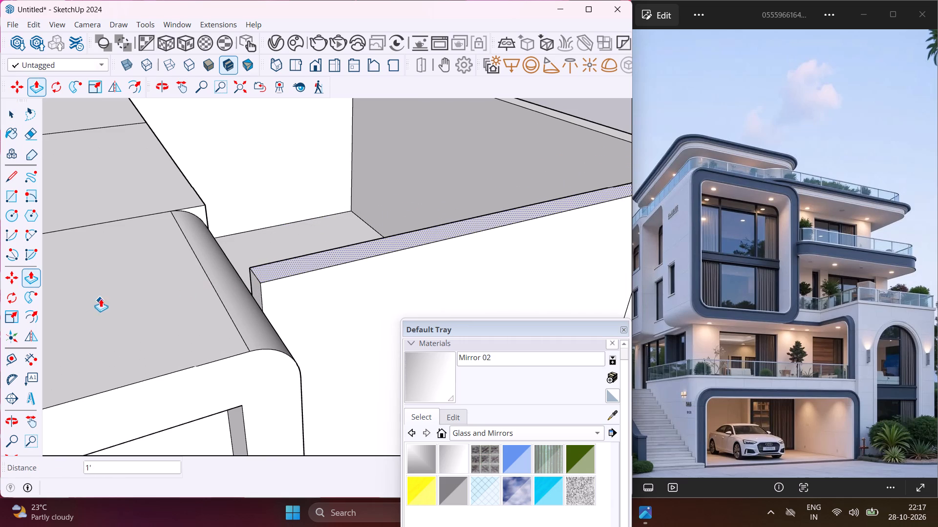
Lower the top face of the outer side wall by 1', level with the front wall's top.
{"action": "scroll", "coordinate": [124, 281], "scroll_direction": "down", "scroll_amount": 6}
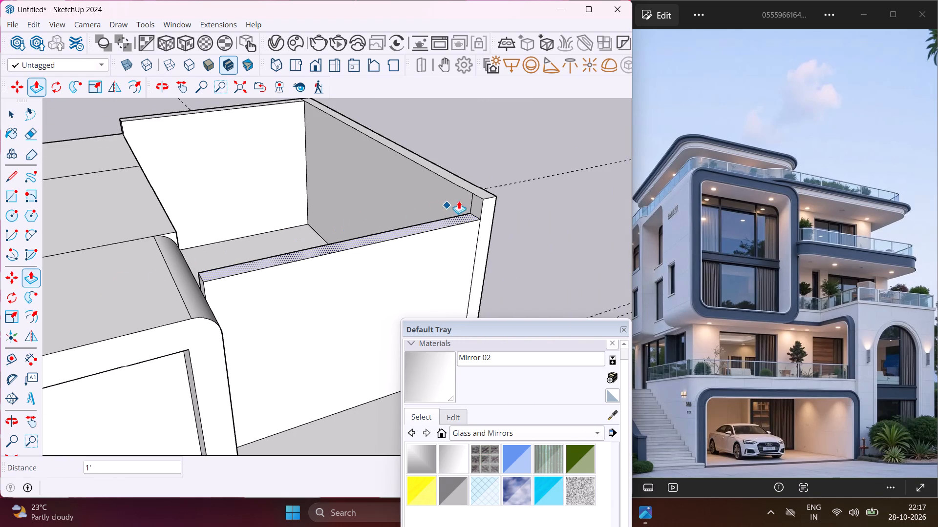
{"action": "scroll", "coordinate": [471, 193], "scroll_direction": "up", "scroll_amount": 5}
{"action": "key", "text": "Escape"}
{"action": "scroll", "coordinate": [490, 191], "scroll_direction": "up", "scroll_amount": 3}
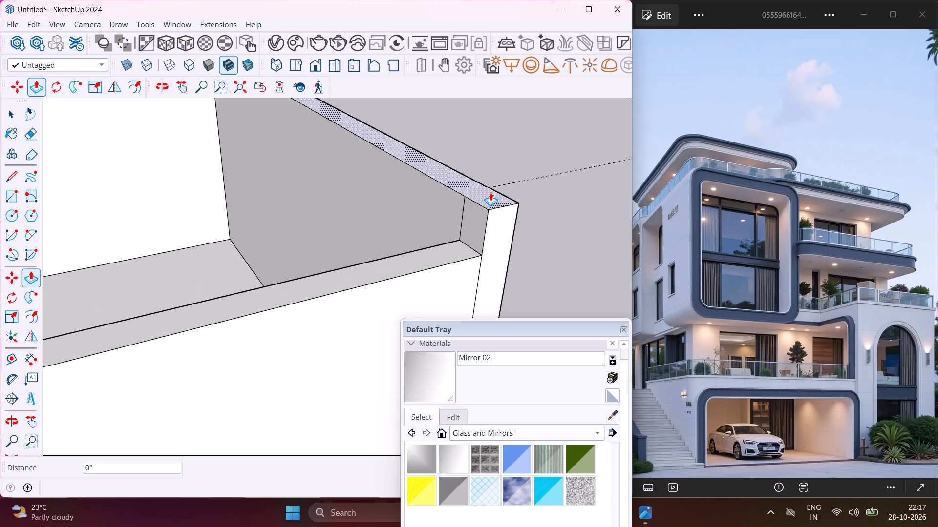
{"action": "left_click", "coordinate": [490, 195]}
{"action": "left_click", "coordinate": [439, 254]}
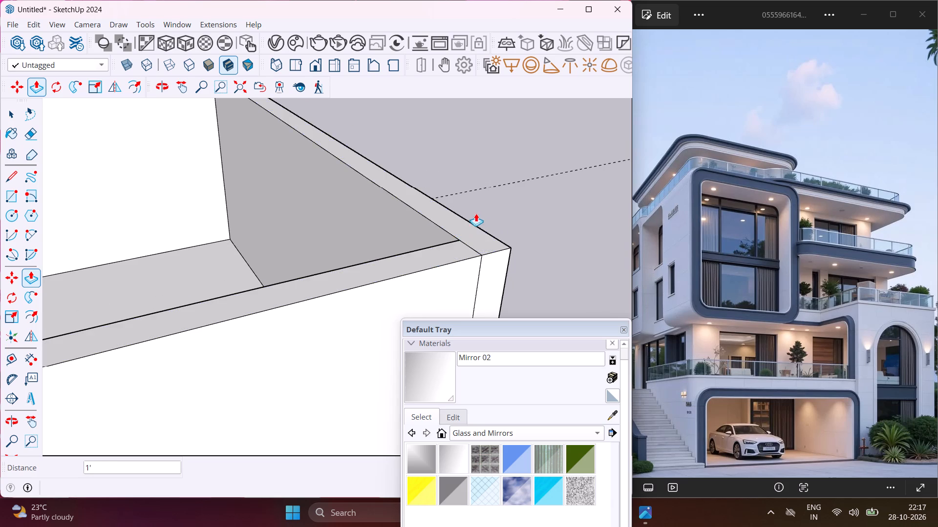
Lower the top face of the rear wall by 1', level with the outer side wall's top.
{"action": "middle_click_drag", "start_coordinate": [476, 213], "coordinate": [277, 293]}
{"action": "scroll", "coordinate": [250, 292], "scroll_direction": "down", "scroll_amount": 10}
{"action": "scroll", "coordinate": [255, 288], "scroll_direction": "up", "scroll_amount": 1}
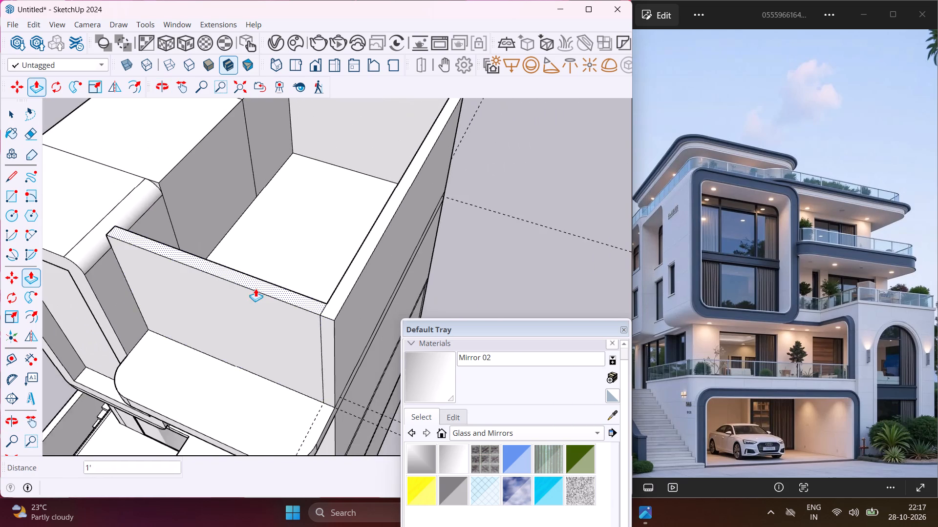
{"action": "scroll", "coordinate": [256, 288], "scroll_direction": "down", "scroll_amount": 7}
{"action": "scroll", "coordinate": [369, 147], "scroll_direction": "up", "scroll_amount": 7}
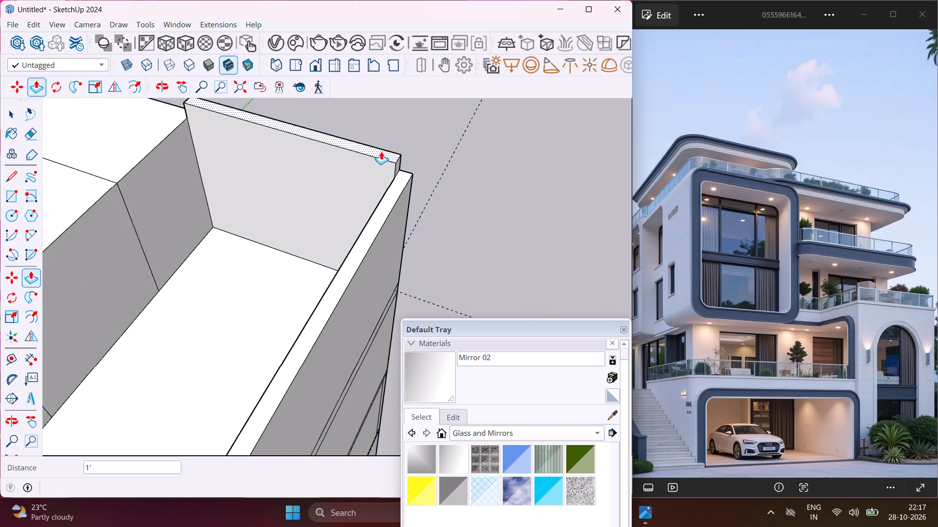
{"action": "scroll", "coordinate": [381, 151], "scroll_direction": "up", "scroll_amount": 5}
{"action": "left_click", "coordinate": [391, 153]}
{"action": "left_click", "coordinate": [410, 192]}
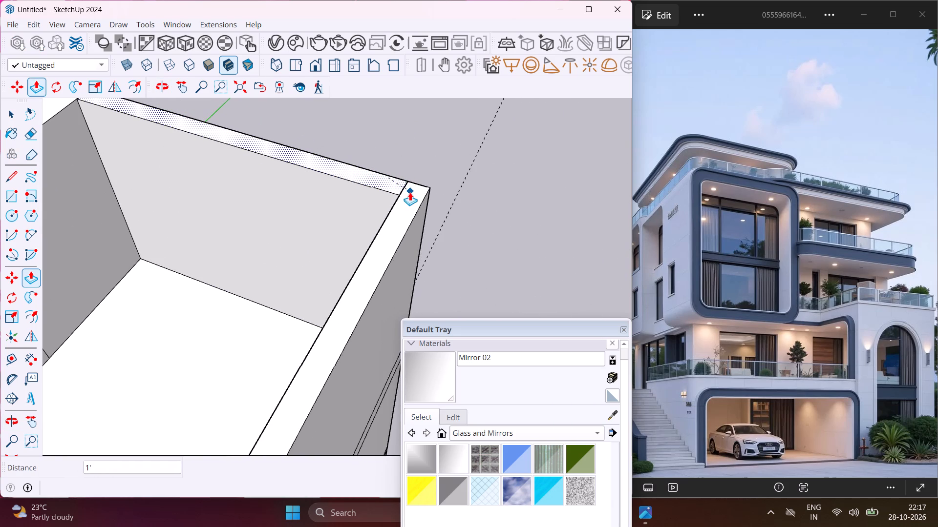
{"action": "key", "text": "Escape"}
{"action": "key", "text": "space"}
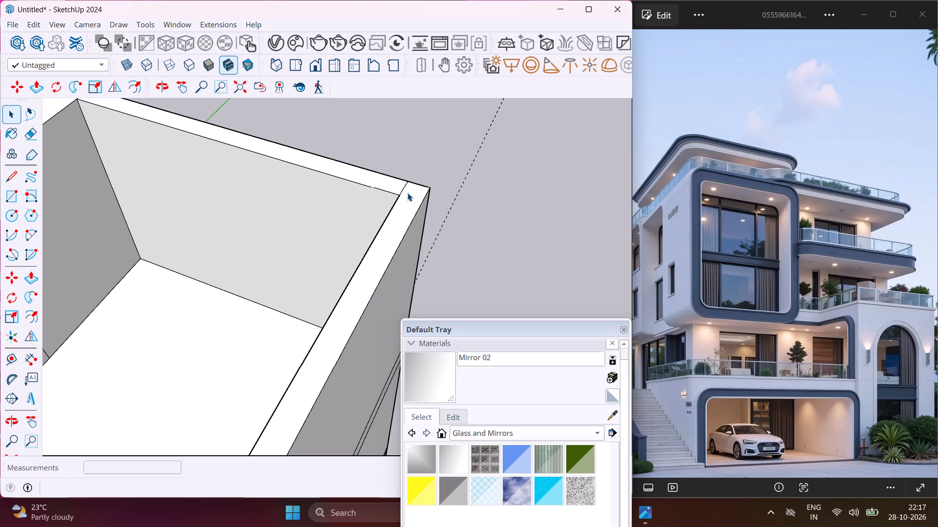
Draw an upright rectangle 6" high and about 13' 7" long along the rear wall's outer top edge, ending at the tower roof.
{"action": "scroll", "coordinate": [407, 195], "scroll_direction": "down", "scroll_amount": 5}
{"action": "middle_click_drag", "start_coordinate": [407, 196], "coordinate": [364, 208]}
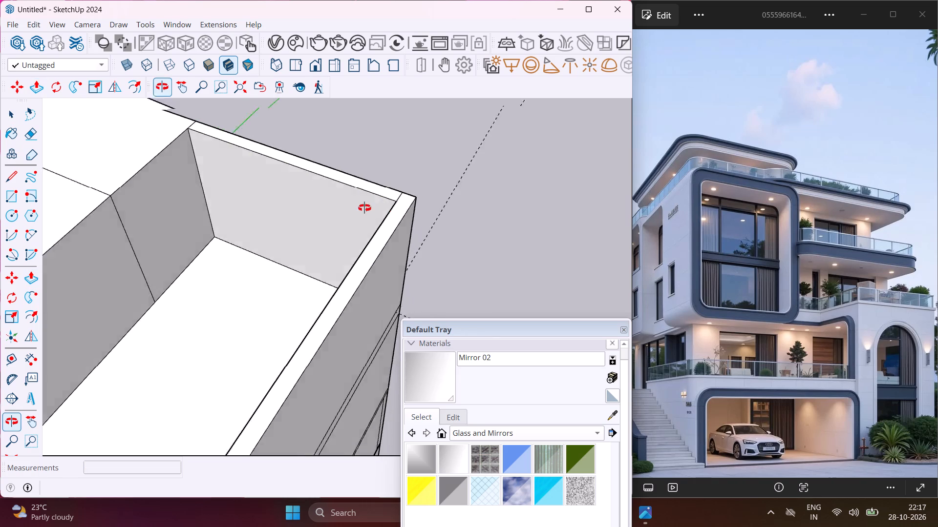
{"action": "middle_click_drag", "start_coordinate": [364, 208], "coordinate": [316, 223]}
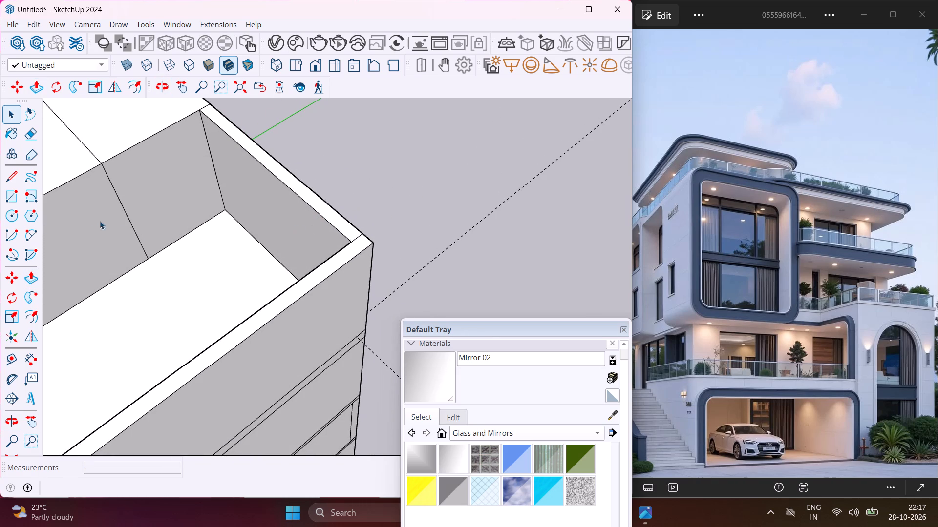
{"action": "left_click", "coordinate": [37, 194]}
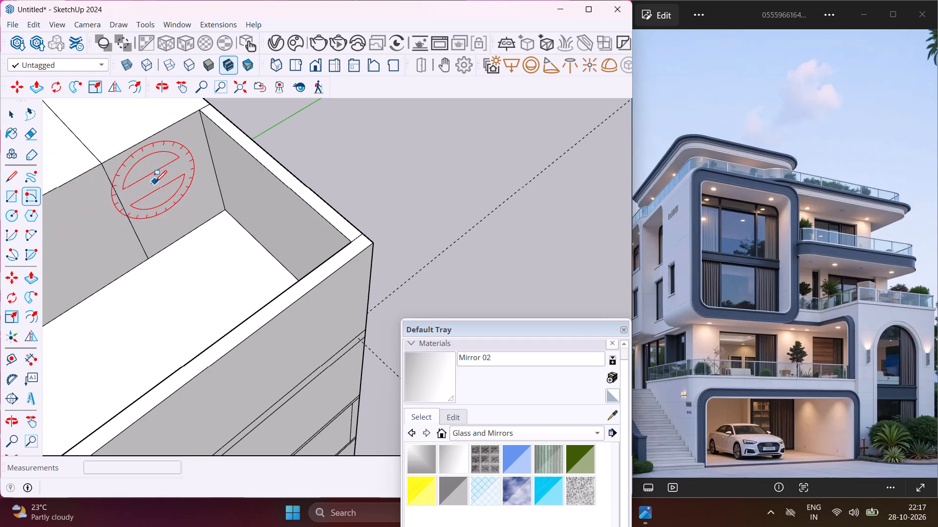
{"action": "middle_click_drag", "start_coordinate": [161, 183], "coordinate": [290, 221]}
{"action": "scroll", "coordinate": [164, 212], "scroll_direction": "down", "scroll_amount": 3}
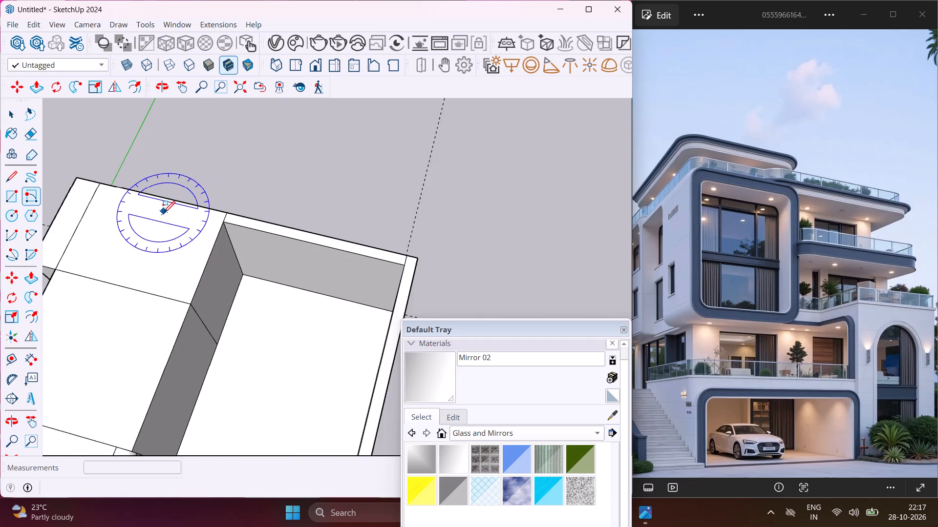
{"action": "scroll", "coordinate": [163, 212], "scroll_direction": "down", "scroll_amount": 1}
{"action": "middle_click_drag", "start_coordinate": [161, 215], "coordinate": [286, 205]}
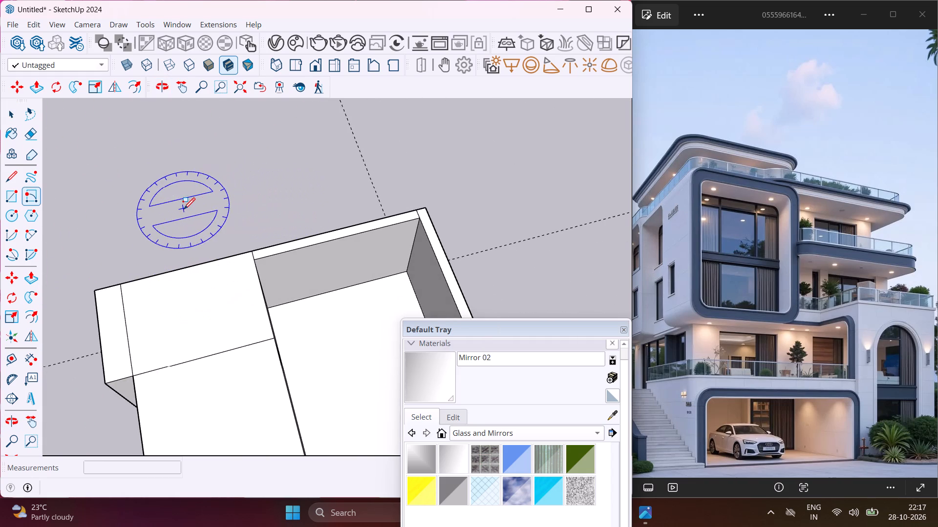
{"action": "scroll", "coordinate": [168, 211], "scroll_direction": "down", "scroll_amount": 4}
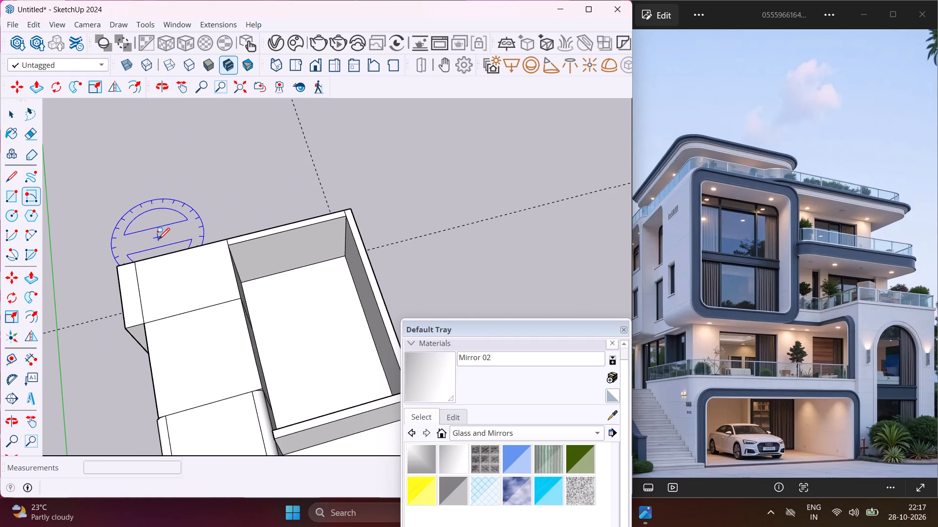
{"action": "scroll", "coordinate": [347, 212], "scroll_direction": "up", "scroll_amount": 2}
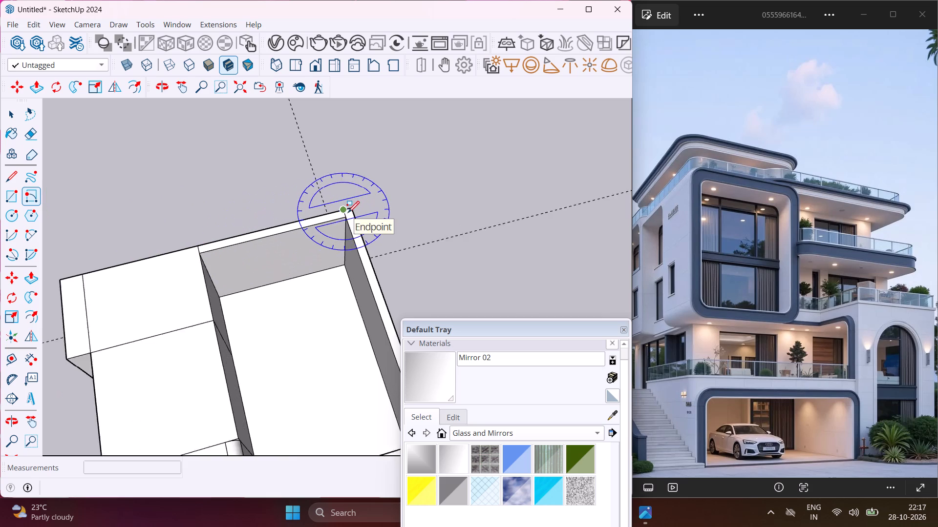
{"action": "scroll", "coordinate": [347, 212], "scroll_direction": "up", "scroll_amount": 1}
{"action": "left_click", "coordinate": [350, 209]}
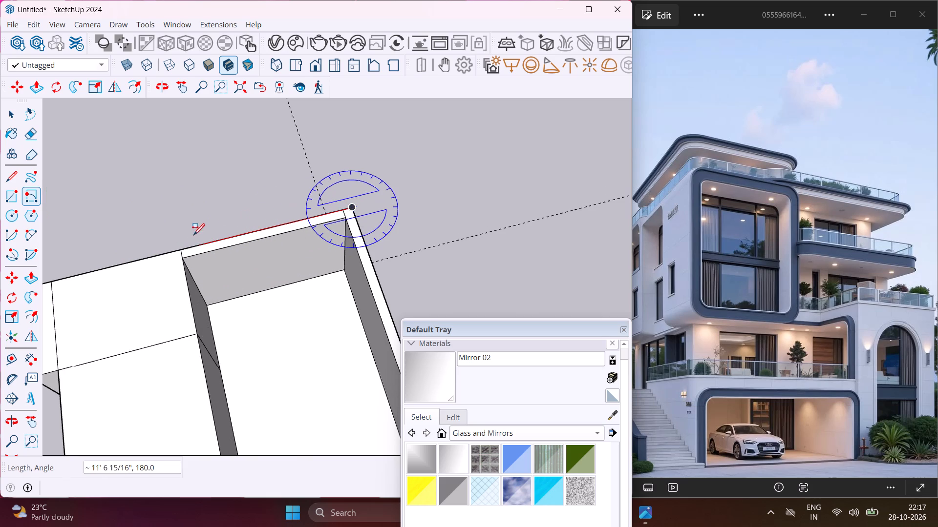
{"action": "left_click", "coordinate": [178, 249]}
{"action": "middle_click_drag", "start_coordinate": [179, 249], "coordinate": [299, 224]}
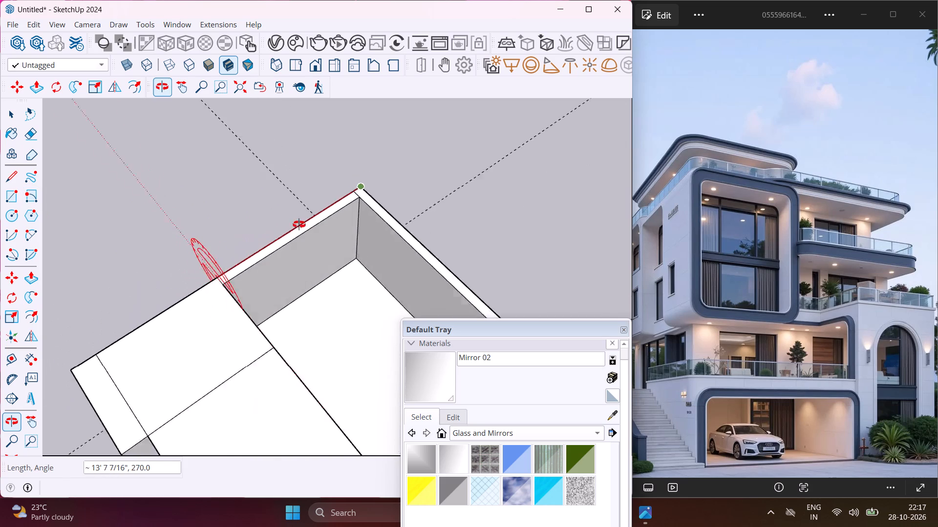
{"action": "middle_click_drag", "start_coordinate": [299, 224], "coordinate": [437, 116]}
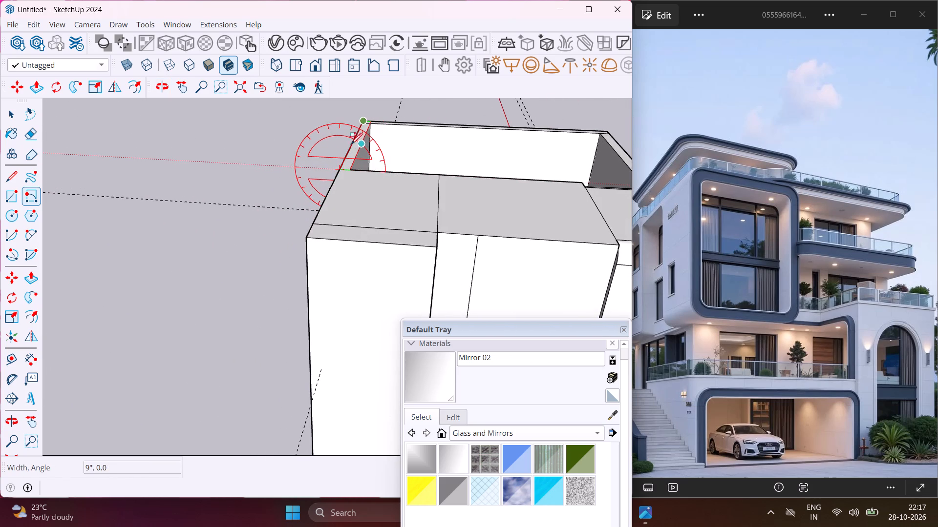
{"action": "scroll", "coordinate": [344, 145], "scroll_direction": "up", "scroll_amount": 3}
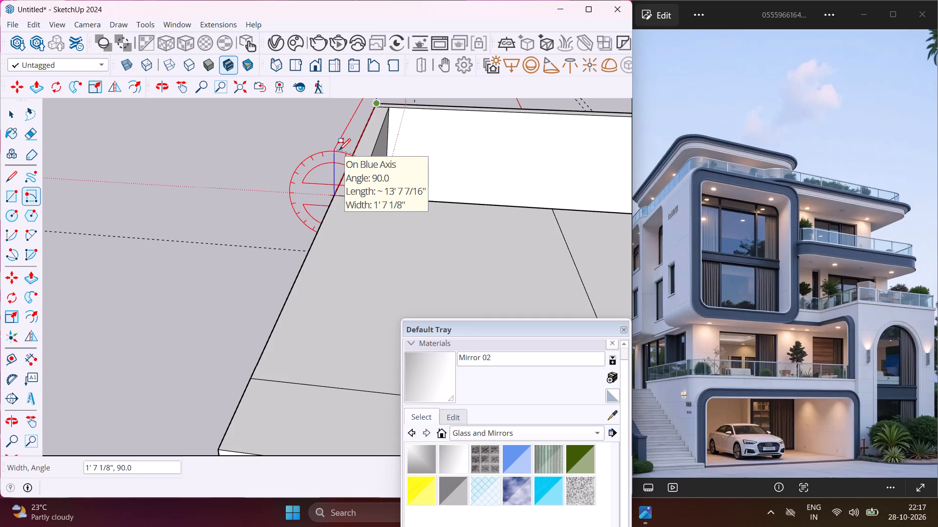
{"action": "type", "text": "6\""}
{"action": "key", "text": "Return"}
{"action": "key", "text": "Escape"}
{"action": "key", "text": "space"}
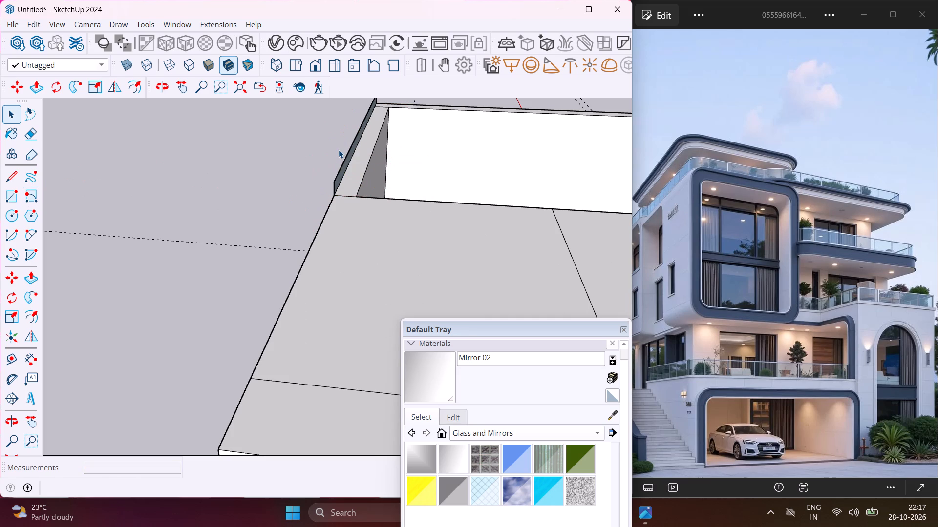
Extrude the 6" upright rectangle about 21' 5" forward over the room to the front wall as a roof slab.
{"action": "middle_click_drag", "start_coordinate": [346, 157], "coordinate": [203, 190]}
{"action": "scroll", "coordinate": [203, 190], "scroll_direction": "up", "scroll_amount": 1}
{"action": "scroll", "coordinate": [246, 191], "scroll_direction": "up", "scroll_amount": 4}
{"action": "left_click", "coordinate": [273, 270]}
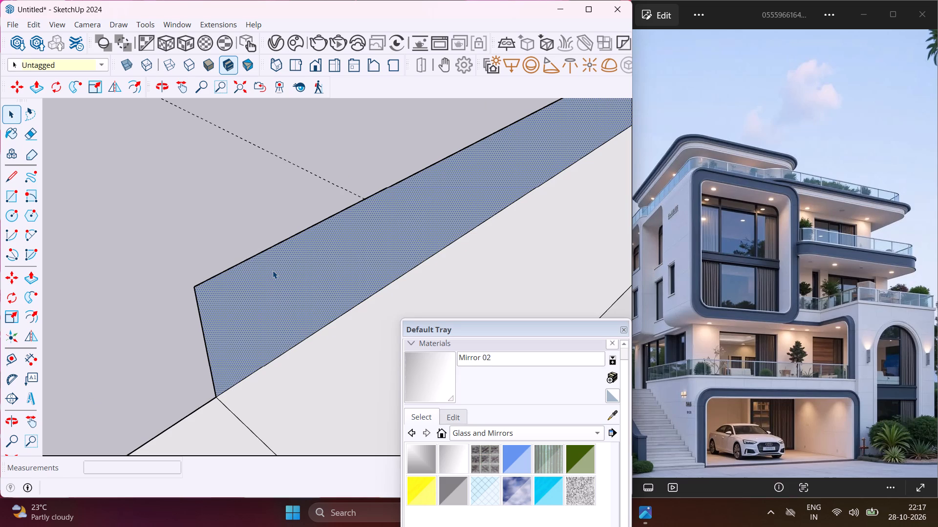
{"action": "key", "text": "p"}
{"action": "left_click", "coordinate": [273, 270]}
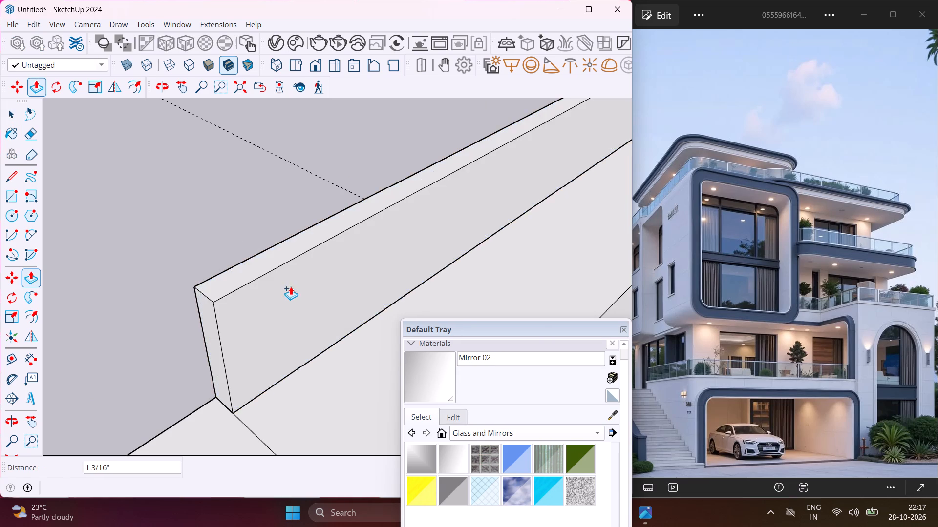
{"action": "middle_click_drag", "start_coordinate": [291, 286], "coordinate": [175, 276]}
{"action": "scroll", "coordinate": [173, 276], "scroll_direction": "down", "scroll_amount": 5}
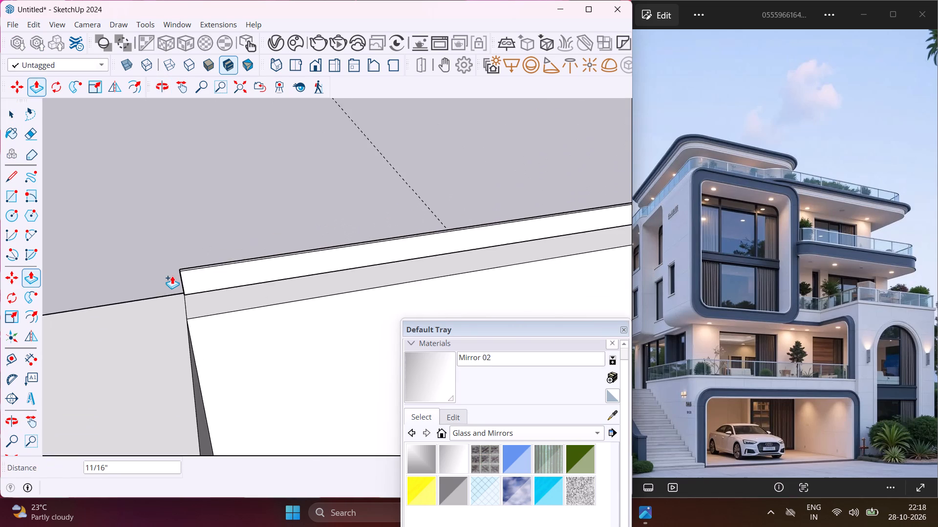
{"action": "scroll", "coordinate": [172, 276], "scroll_direction": "down", "scroll_amount": 14}
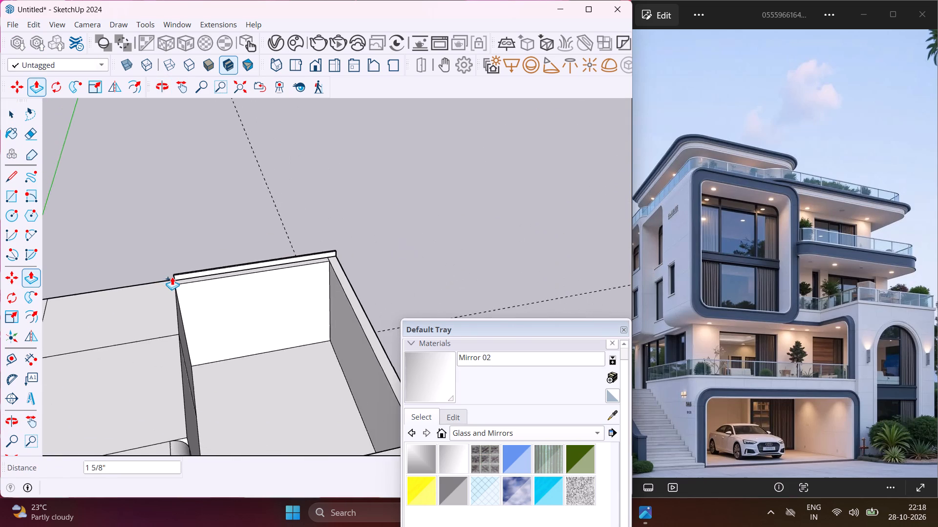
{"action": "scroll", "coordinate": [172, 277], "scroll_direction": "down", "scroll_amount": 4}
{"action": "left_click", "coordinate": [200, 418]}
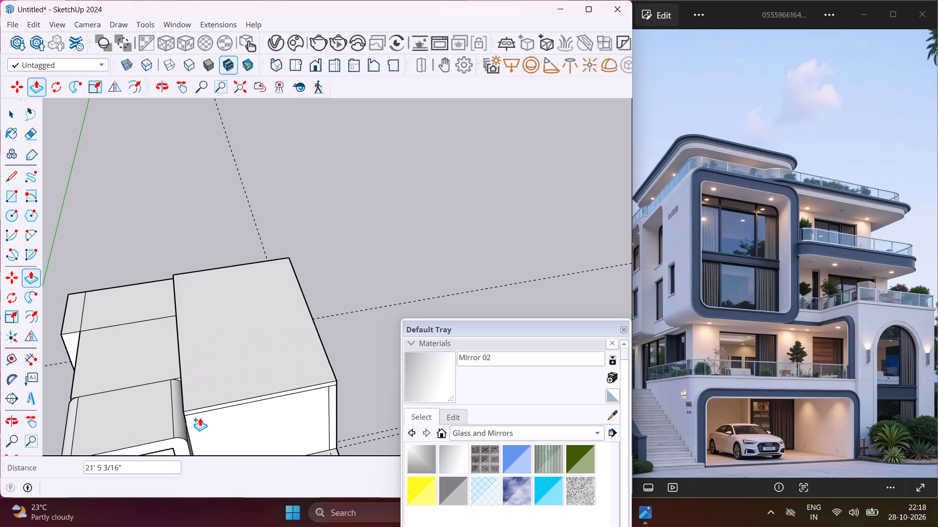
Extend the roof slab's front edge about 4' 8 5/8" outward, in line with the front of the balcony slab below.
{"action": "middle_click_drag", "start_coordinate": [229, 413], "coordinate": [115, 346]}
{"action": "scroll", "coordinate": [193, 334], "scroll_direction": "up", "scroll_amount": 4}
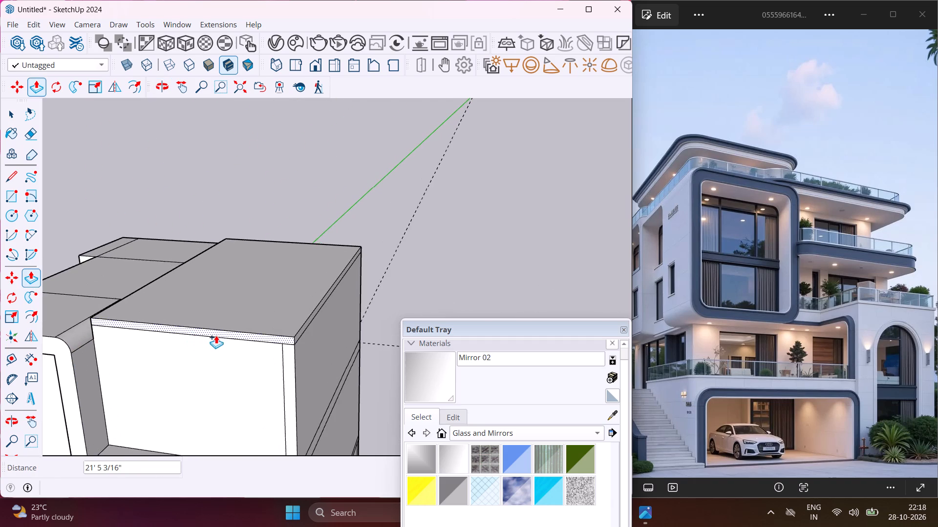
{"action": "scroll", "coordinate": [217, 335], "scroll_direction": "up", "scroll_amount": 3}
{"action": "left_click", "coordinate": [224, 330]}
{"action": "scroll", "coordinate": [214, 331], "scroll_direction": "down", "scroll_amount": 5}
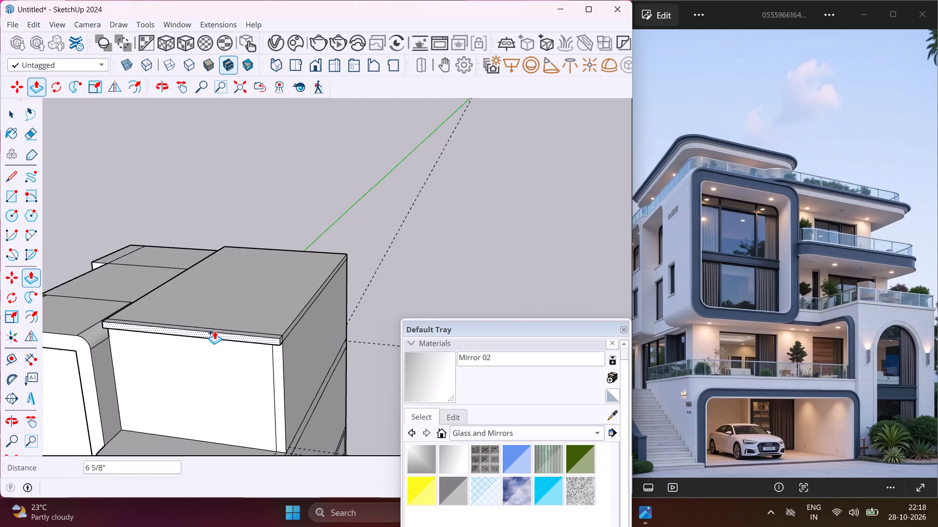
{"action": "scroll", "coordinate": [214, 331], "scroll_direction": "down", "scroll_amount": 4}
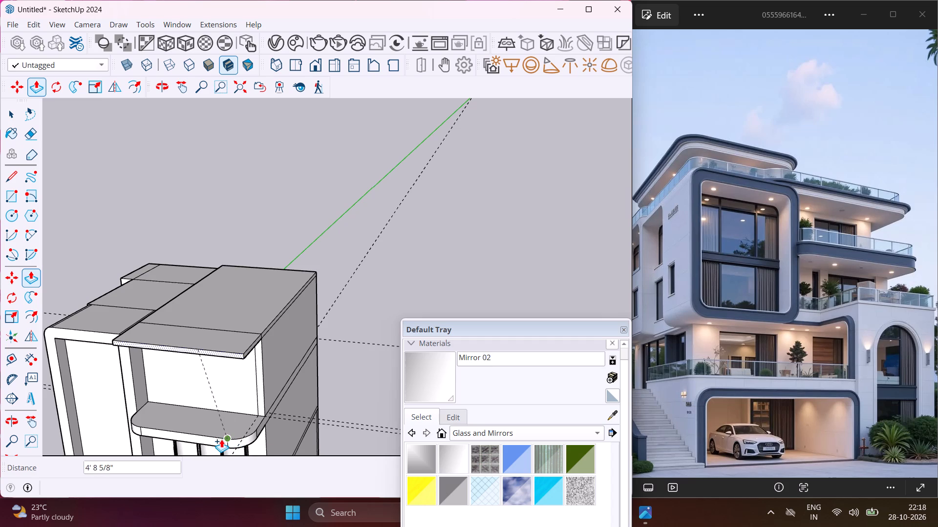
{"action": "left_click", "coordinate": [220, 440]}
{"action": "key", "text": "Escape"}
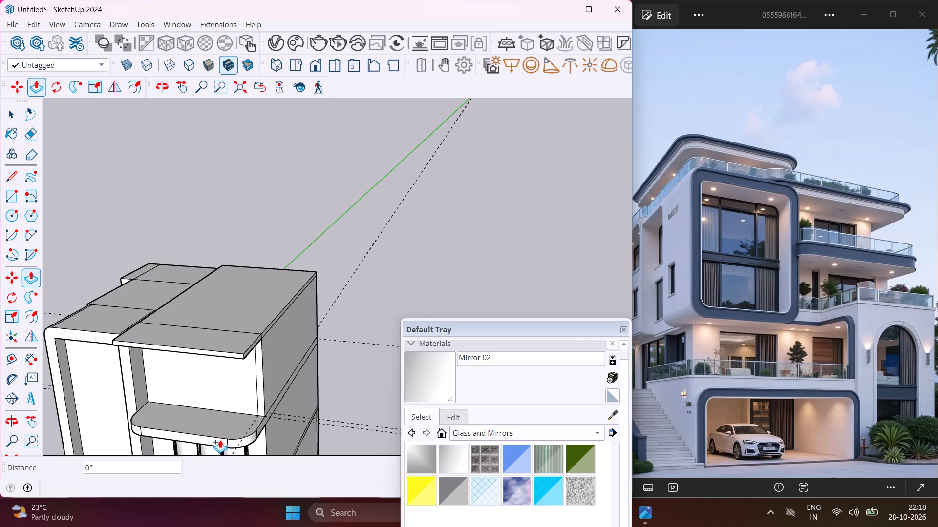
{"action": "key", "text": "space"}
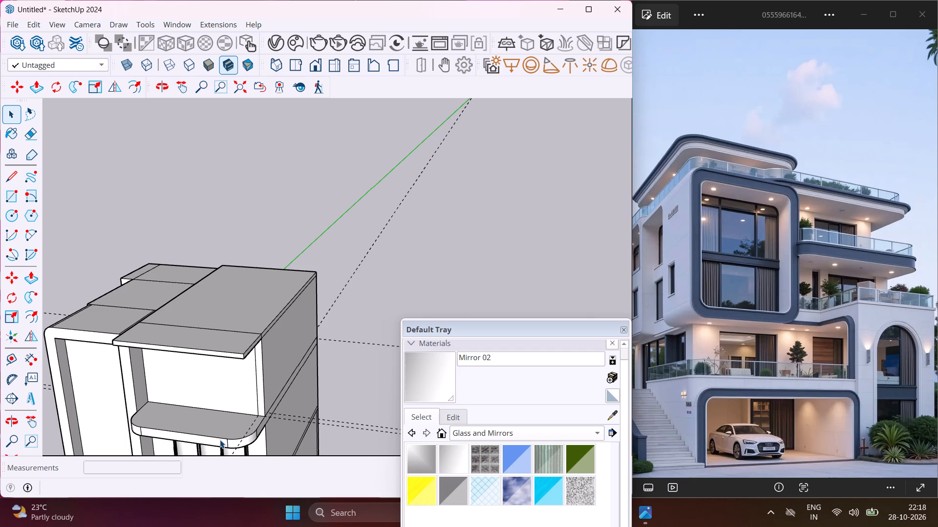
Draw a tangent arc of about 1' 7" radius across the roof slab's front corner beside the tower.
{"action": "middle_click_drag", "start_coordinate": [220, 440], "coordinate": [98, 489]}
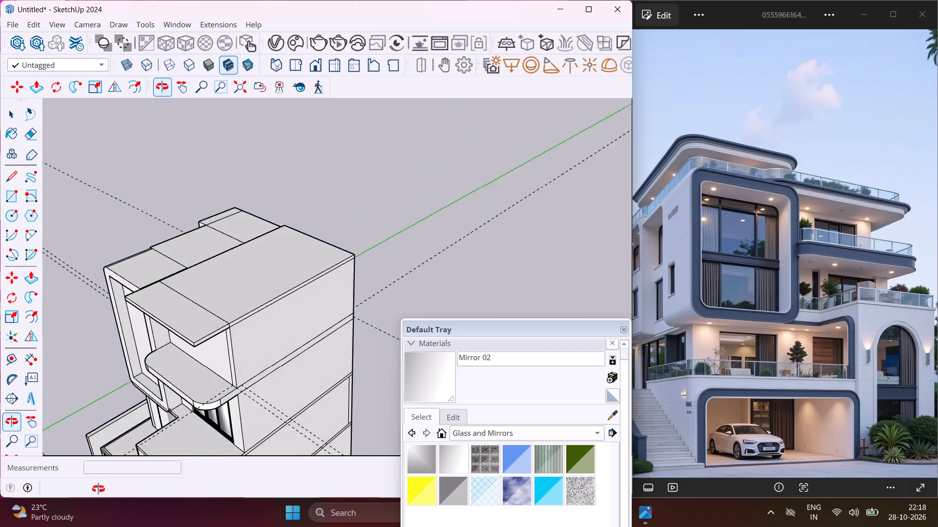
{"action": "middle_click_drag", "start_coordinate": [98, 489], "coordinate": [85, 482]}
{"action": "scroll", "coordinate": [131, 283], "scroll_direction": "up", "scroll_amount": 4}
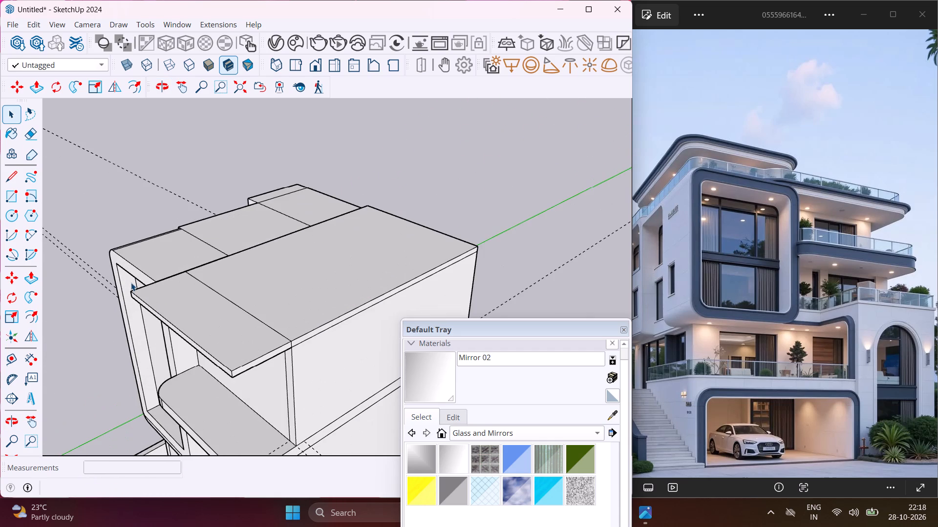
{"action": "middle_click_drag", "start_coordinate": [131, 283], "coordinate": [181, 316]}
{"action": "scroll", "coordinate": [131, 283], "scroll_direction": "up", "scroll_amount": 1}
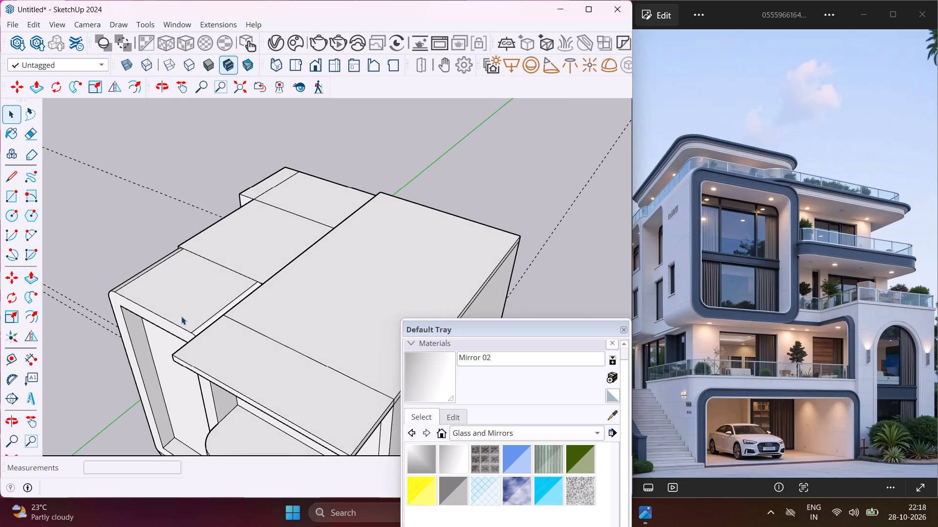
{"action": "middle_click_drag", "start_coordinate": [181, 316], "coordinate": [198, 329]}
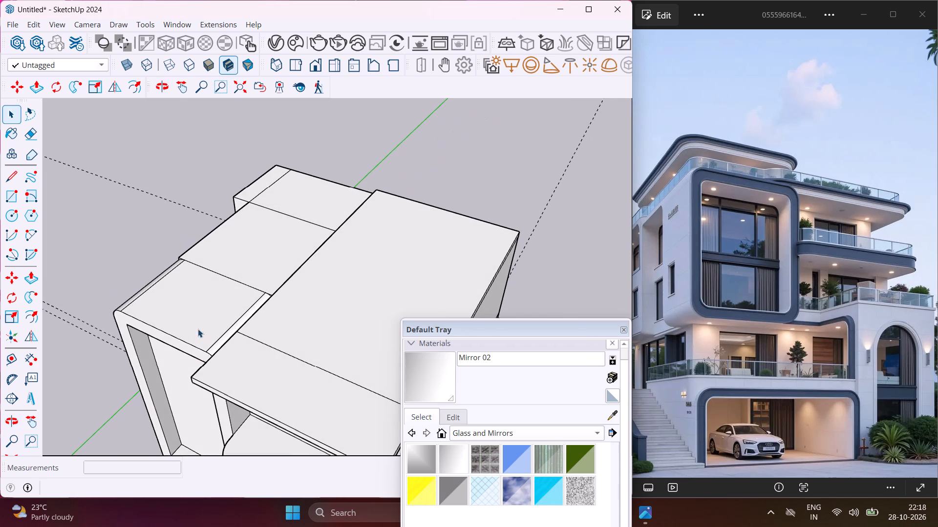
{"action": "scroll", "coordinate": [153, 288], "scroll_direction": "down", "scroll_amount": 5}
{"action": "middle_click_drag", "start_coordinate": [200, 332], "coordinate": [199, 358]}
{"action": "scroll", "coordinate": [183, 347], "scroll_direction": "up", "scroll_amount": 4}
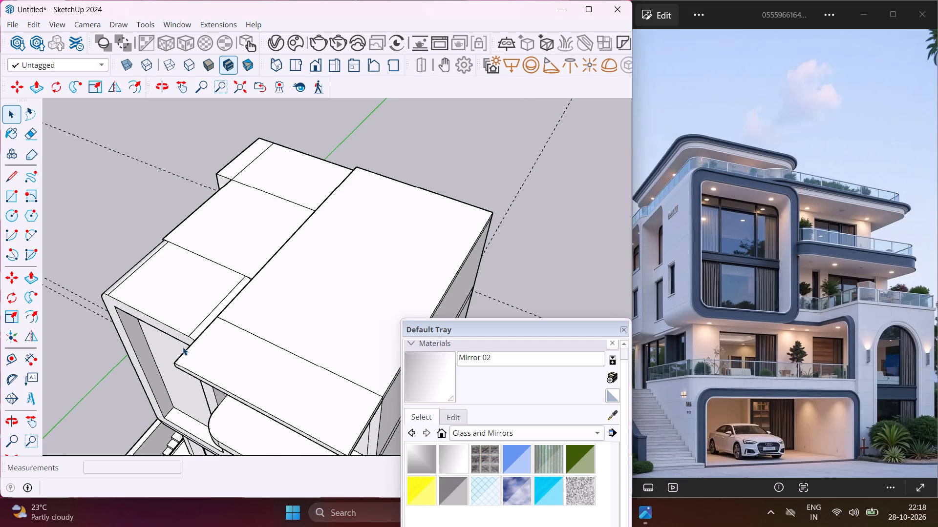
{"action": "scroll", "coordinate": [183, 347], "scroll_direction": "up", "scroll_amount": 4}
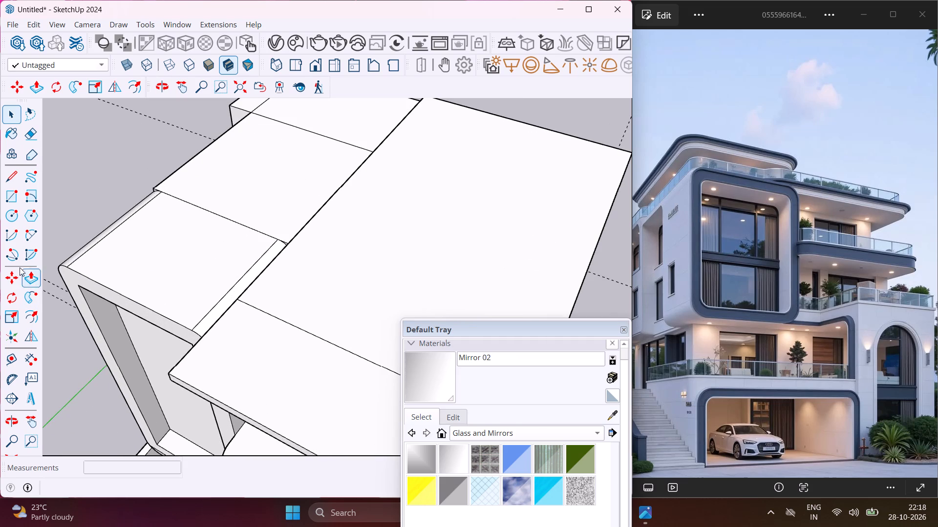
{"action": "left_click", "coordinate": [28, 236]}
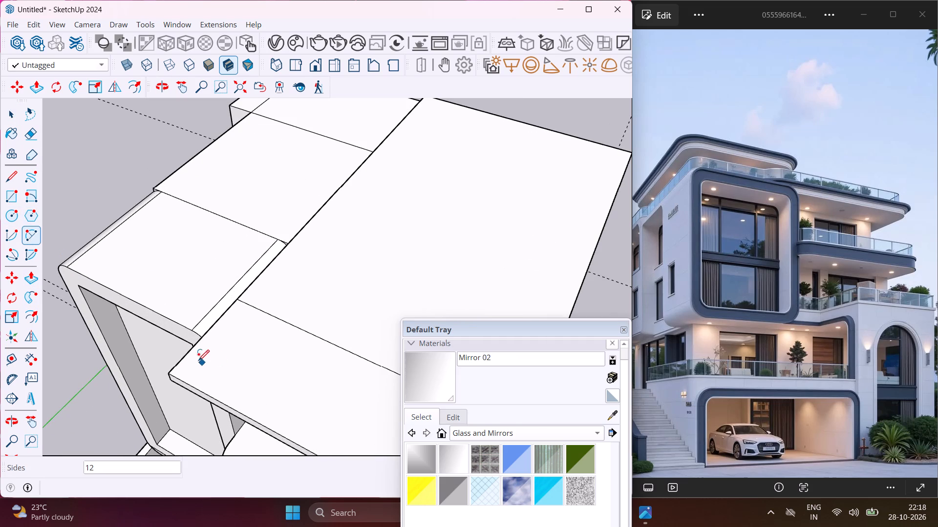
{"action": "scroll", "coordinate": [194, 356], "scroll_direction": "up", "scroll_amount": 3}
{"action": "left_click", "coordinate": [193, 345]}
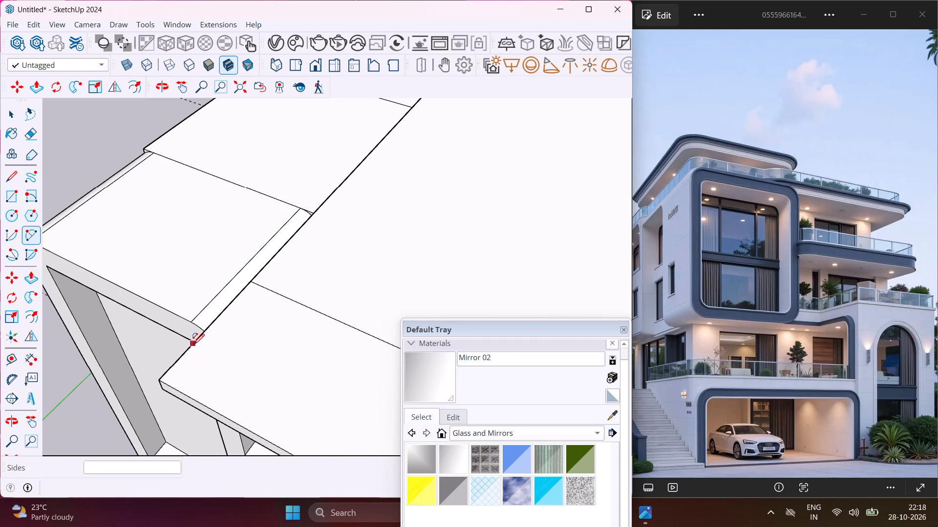
{"action": "left_click", "coordinate": [199, 403]}
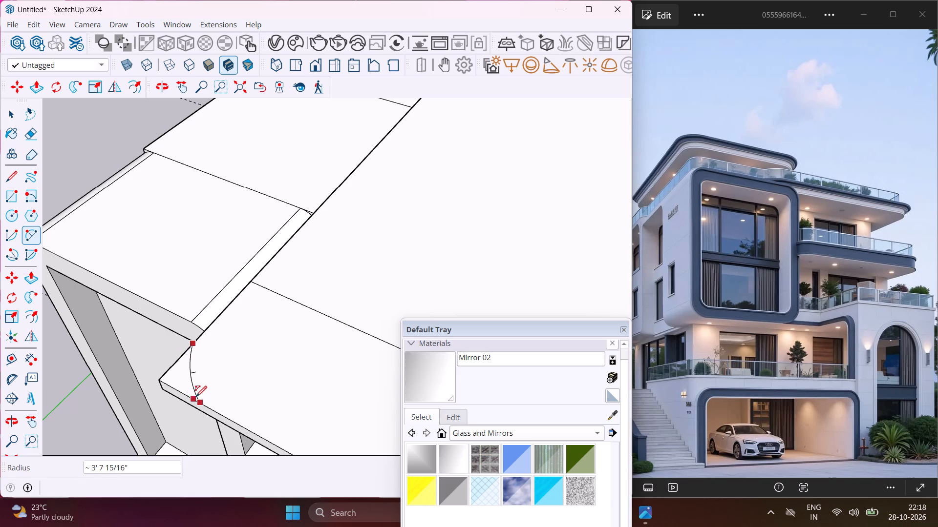
{"action": "left_click", "coordinate": [183, 391]}
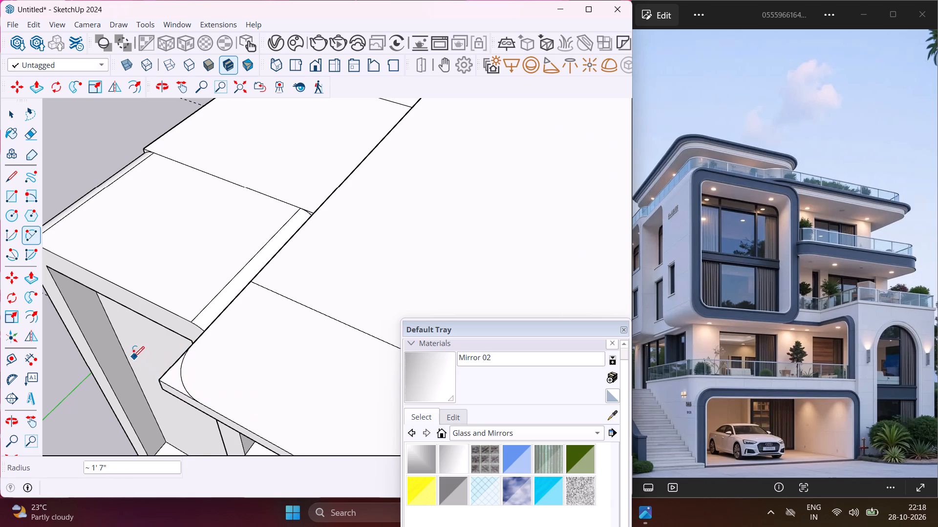
Draw a tangent arc of about 1' 3" radius across the roof slab's outer front corner.
{"action": "scroll", "coordinate": [133, 357], "scroll_direction": "down", "scroll_amount": 9}
{"action": "scroll", "coordinate": [239, 424], "scroll_direction": "up", "scroll_amount": 3}
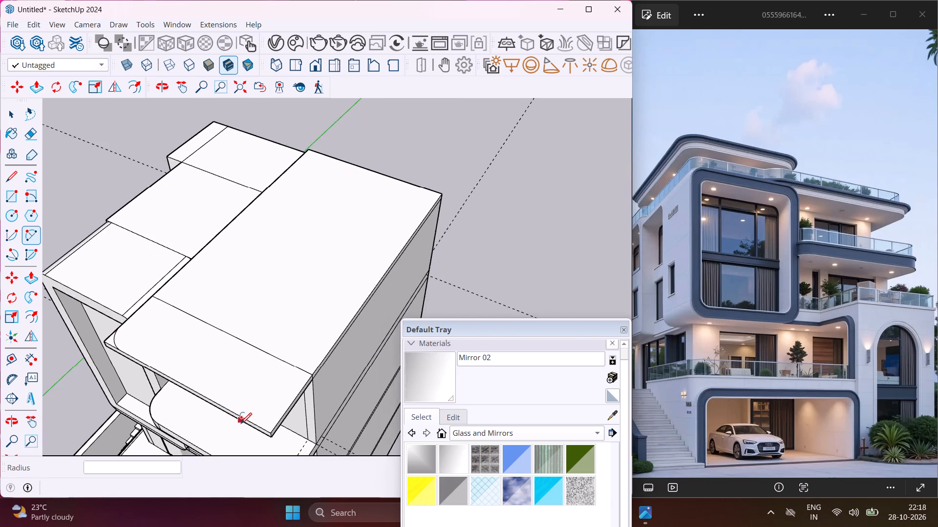
{"action": "scroll", "coordinate": [252, 426], "scroll_direction": "up", "scroll_amount": 4}
{"action": "left_click", "coordinate": [254, 426]}
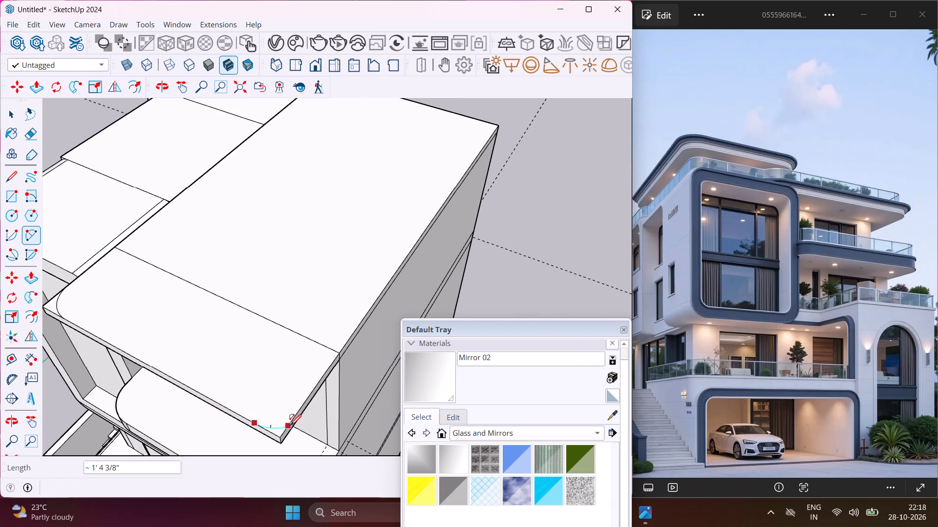
{"action": "left_click", "coordinate": [298, 416]}
{"action": "left_click", "coordinate": [286, 427]}
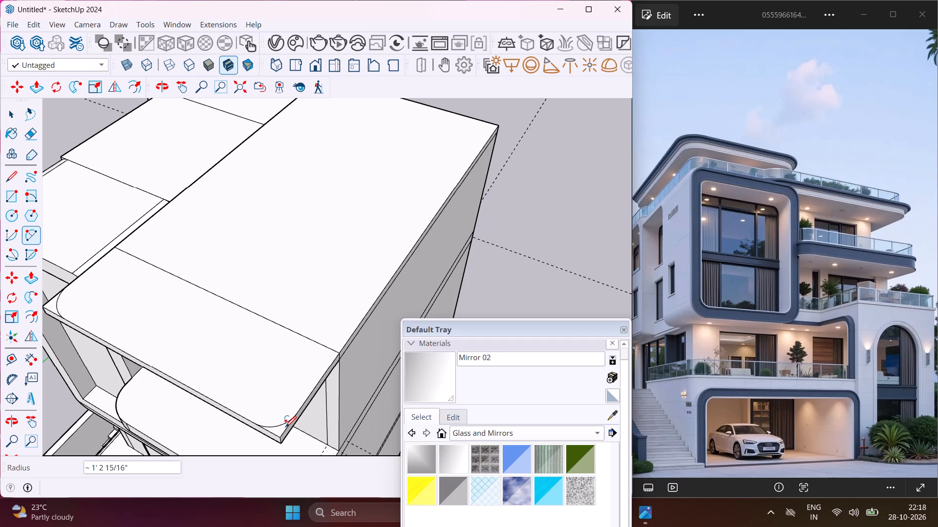
Push the waste piece outside the arc at the roof slab's outer front corner down 6" through the slab.
{"action": "key", "text": "Escape"}
{"action": "key", "text": "space"}
{"action": "middle_click_drag", "start_coordinate": [279, 438], "coordinate": [277, 408]}
{"action": "scroll", "coordinate": [278, 407], "scroll_direction": "up", "scroll_amount": 3}
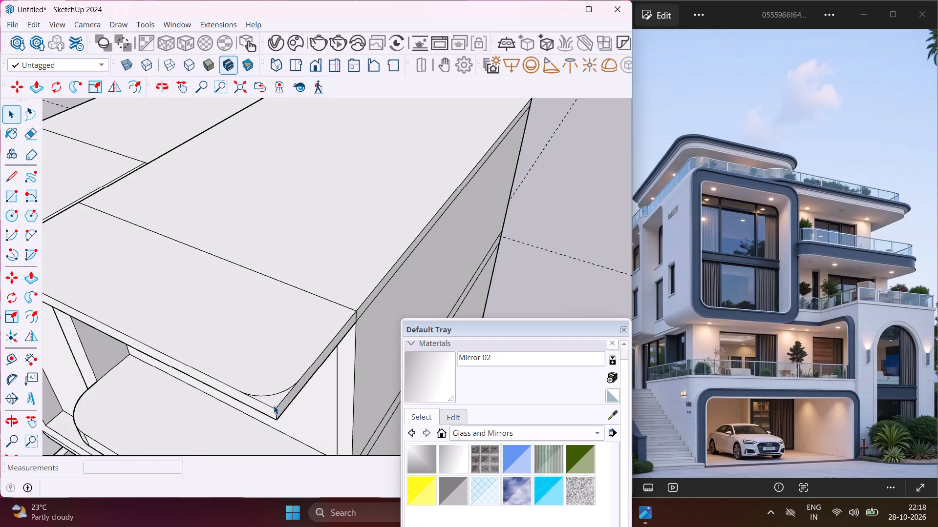
{"action": "scroll", "coordinate": [274, 403], "scroll_direction": "up", "scroll_amount": 3}
{"action": "left_click", "coordinate": [274, 403]}
{"action": "key", "text": "p"}
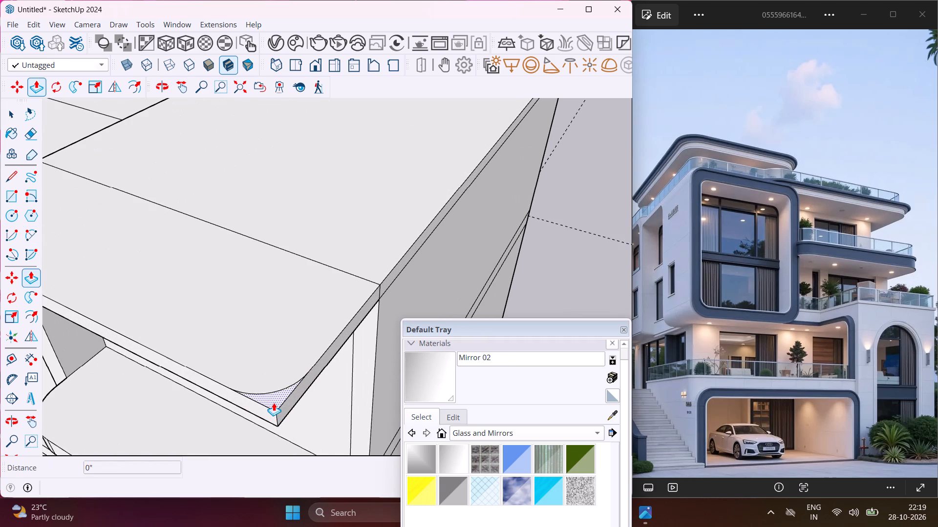
{"action": "left_click", "coordinate": [274, 403]}
{"action": "left_click", "coordinate": [281, 426]}
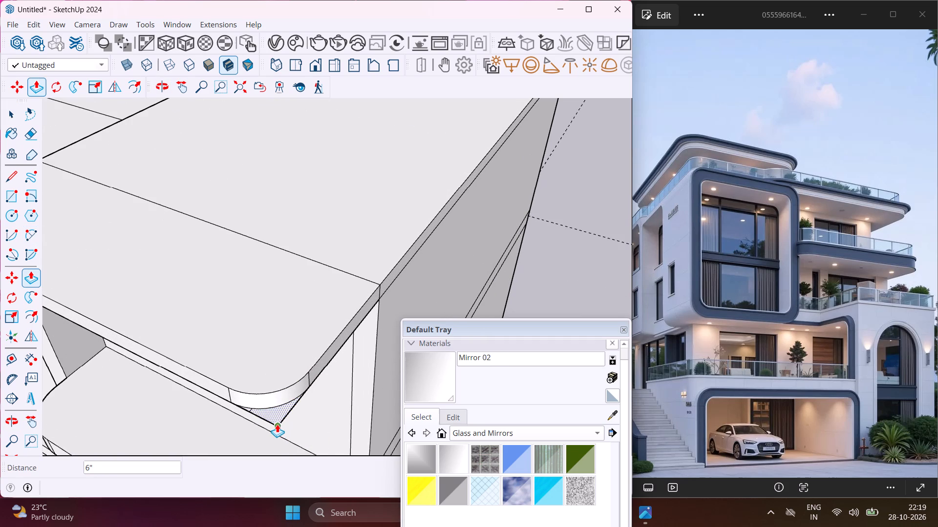
{"action": "key", "text": "ctrl+z"}
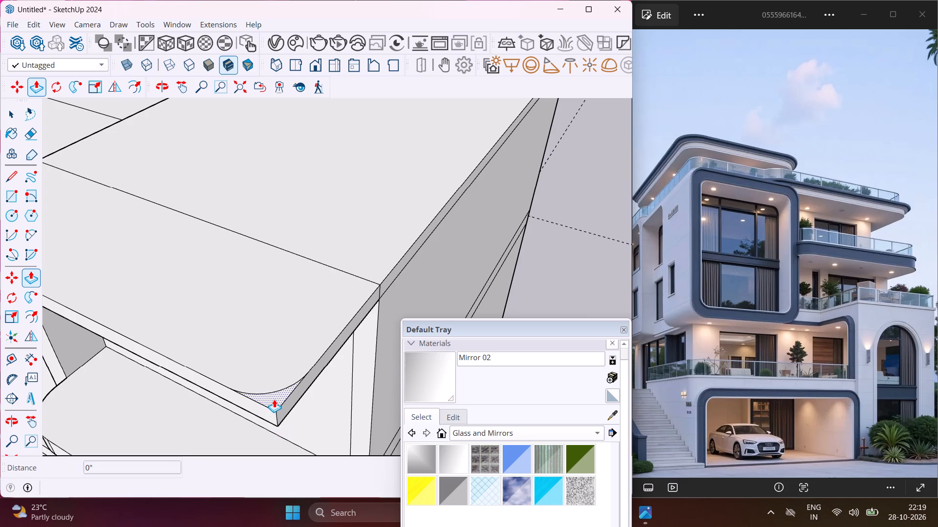
{"action": "left_click", "coordinate": [274, 399]}
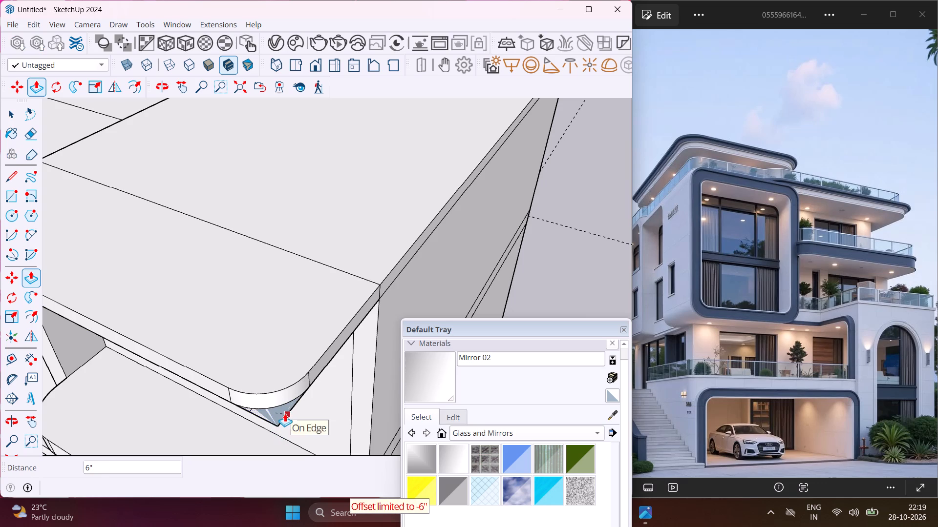
{"action": "left_click", "coordinate": [285, 413]}
Push the waste piece at the roof slab's front corner beside the tower down 6" through the slab.
{"action": "scroll", "coordinate": [285, 413], "scroll_direction": "up", "scroll_amount": 1}
{"action": "middle_click_drag", "start_coordinate": [285, 413], "coordinate": [409, 400]}
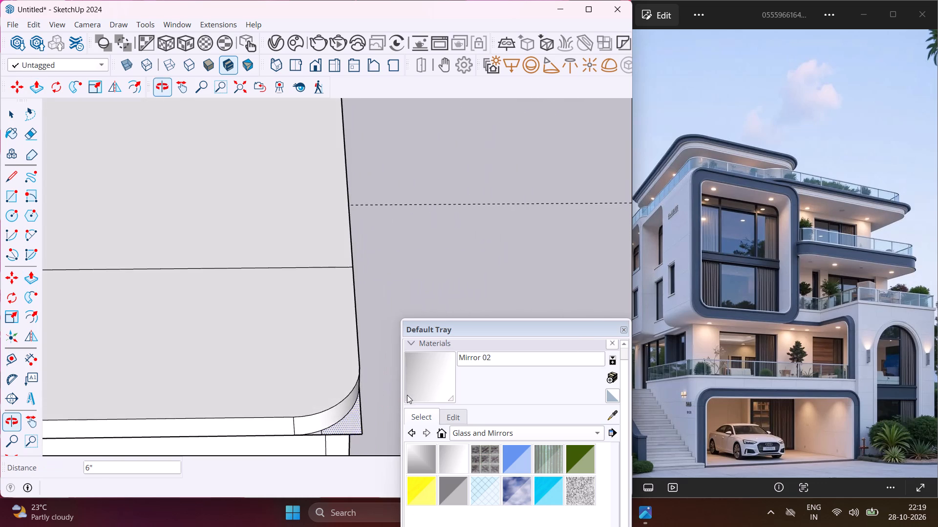
{"action": "scroll", "coordinate": [388, 371], "scroll_direction": "down", "scroll_amount": 9}
{"action": "scroll", "coordinate": [228, 378], "scroll_direction": "up", "scroll_amount": 8}
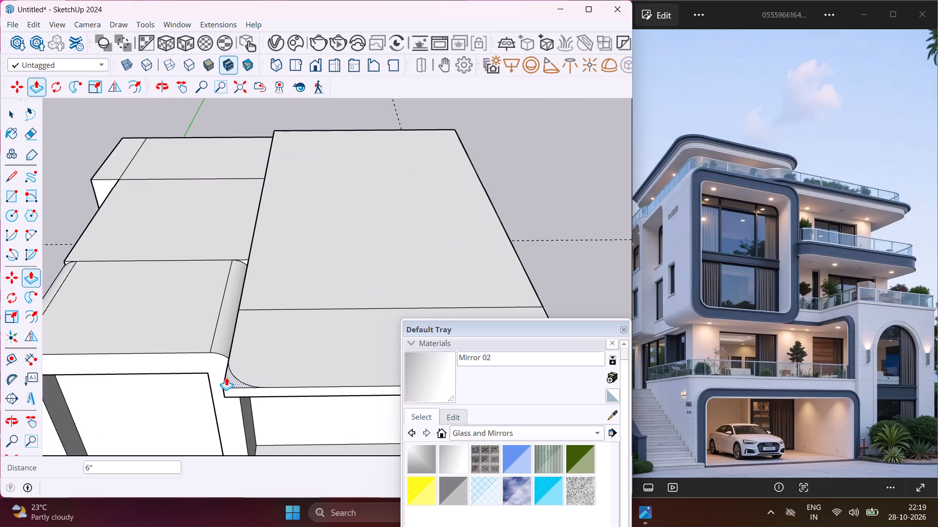
{"action": "scroll", "coordinate": [226, 377], "scroll_direction": "up", "scroll_amount": 3}
{"action": "left_click", "coordinate": [226, 377]}
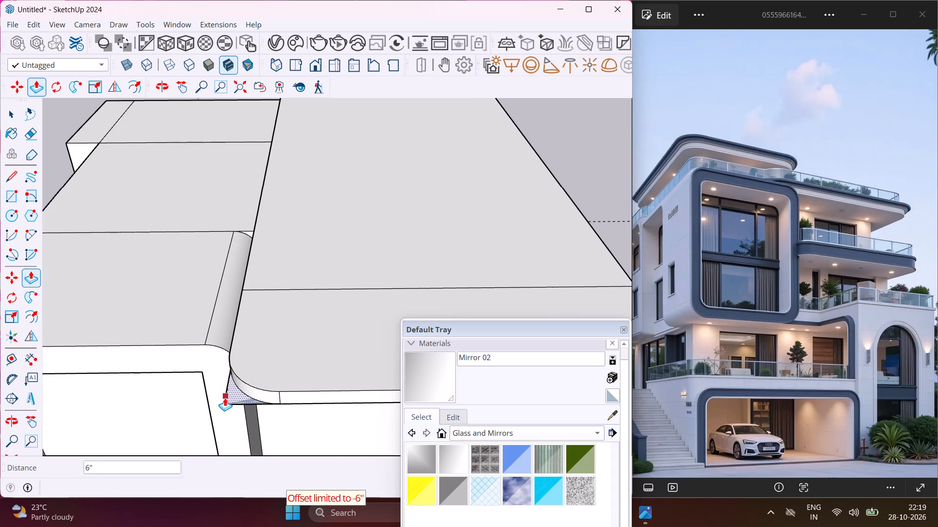
{"action": "left_click", "coordinate": [224, 397]}
{"action": "scroll", "coordinate": [176, 386], "scroll_direction": "down", "scroll_amount": 11}
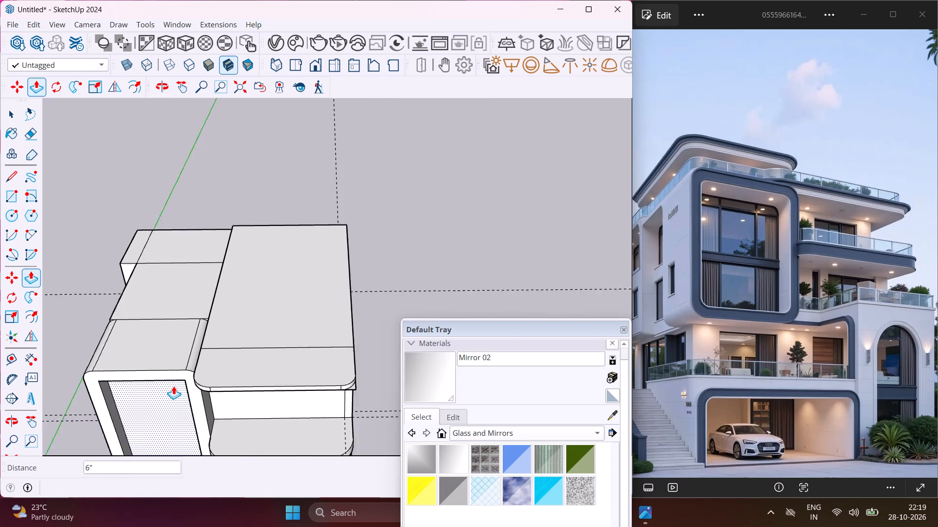
{"action": "scroll", "coordinate": [173, 386], "scroll_direction": "down", "scroll_amount": 2}
{"action": "key", "text": "Escape"}
{"action": "key", "text": "space"}
Erase the leftover edges below the roof slab's rounded outer front corner.
{"action": "scroll", "coordinate": [307, 382], "scroll_direction": "up", "scroll_amount": 10}
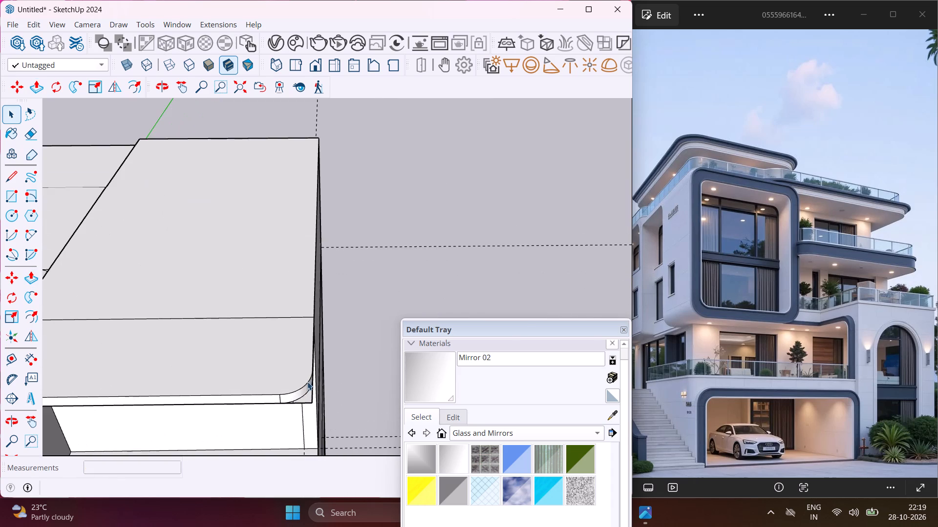
{"action": "scroll", "coordinate": [315, 395], "scroll_direction": "up", "scroll_amount": 9}
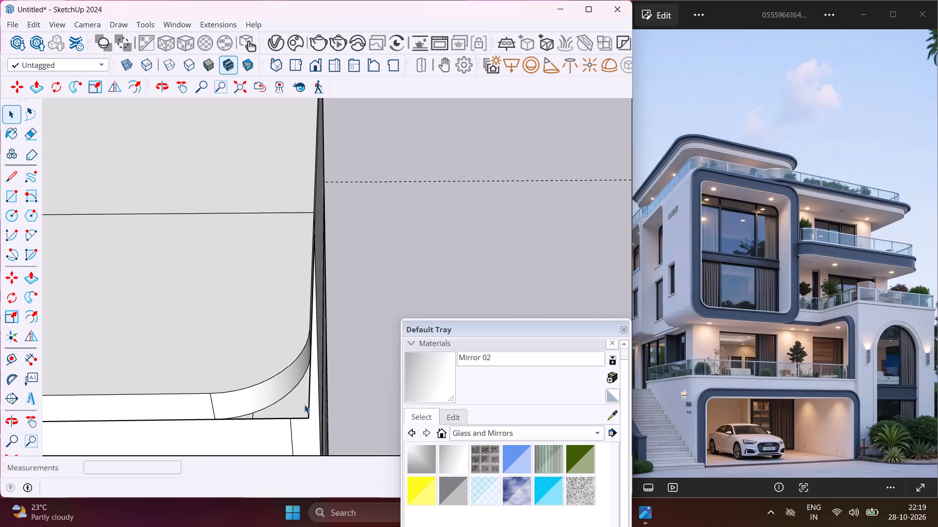
{"action": "key", "text": "e"}
{"action": "scroll", "coordinate": [304, 405], "scroll_direction": "up", "scroll_amount": 3}
{"action": "left_click", "coordinate": [309, 407]}
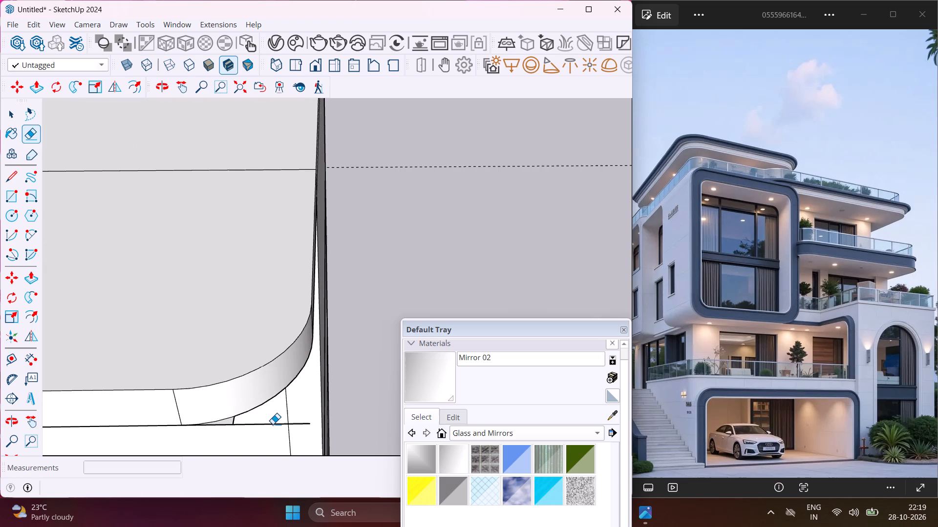
{"action": "left_click", "coordinate": [273, 424]}
{"action": "scroll", "coordinate": [219, 422], "scroll_direction": "up", "scroll_amount": 4}
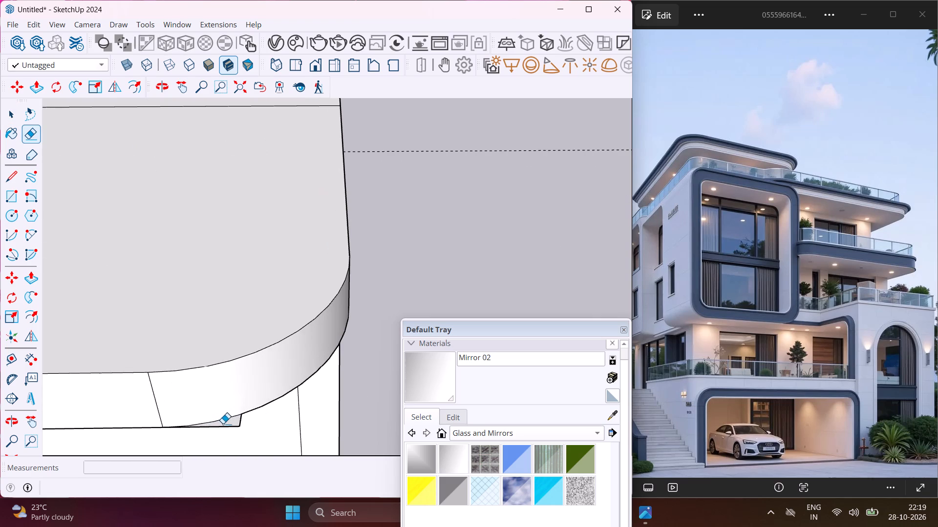
{"action": "left_click", "coordinate": [225, 426]}
{"action": "left_click", "coordinate": [240, 421]}
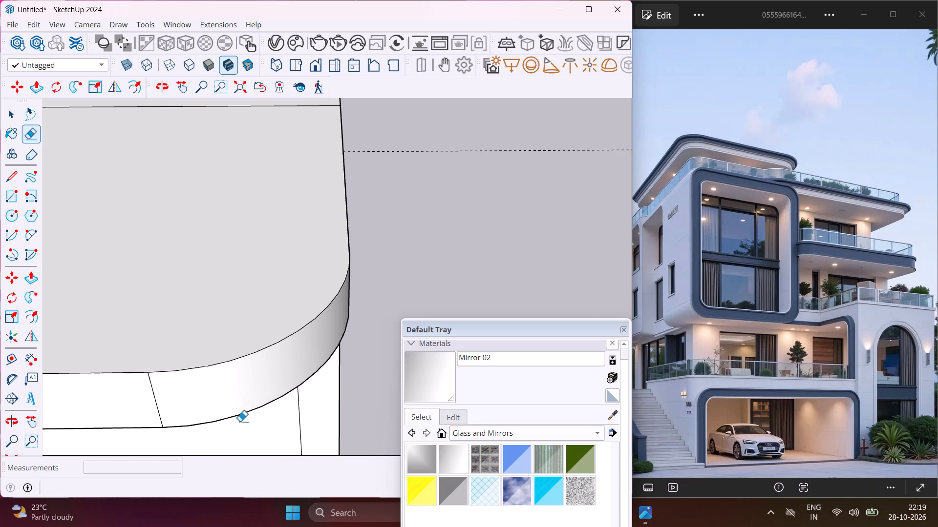
{"action": "key", "text": "Escape"}
{"action": "key", "text": "space"}
Draw a rectangle about 8' 6" by 7' 6 3/4" on the upper floor's front wall, rising from the balcony slab.
{"action": "scroll", "coordinate": [238, 358], "scroll_direction": "down", "scroll_amount": 18}
{"action": "scroll", "coordinate": [242, 325], "scroll_direction": "down", "scroll_amount": 7}
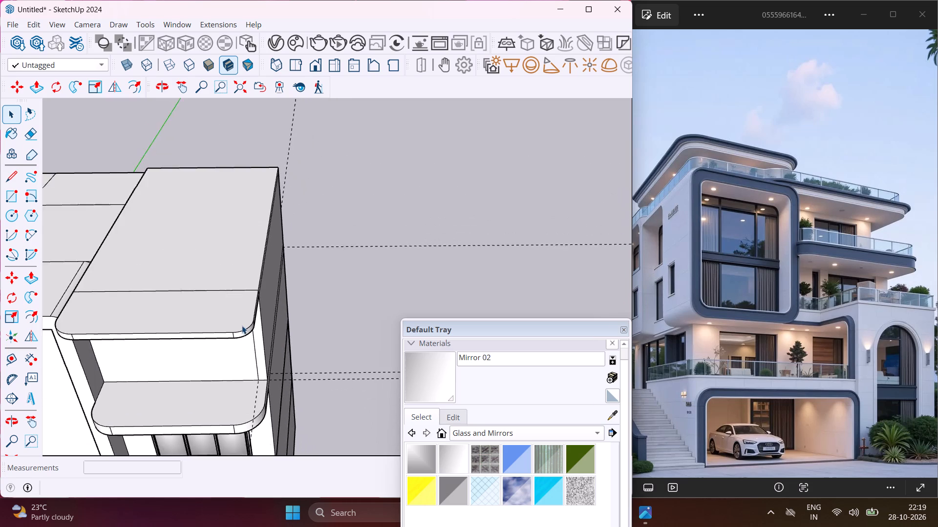
{"action": "scroll", "coordinate": [242, 326], "scroll_direction": "down", "scroll_amount": 6}
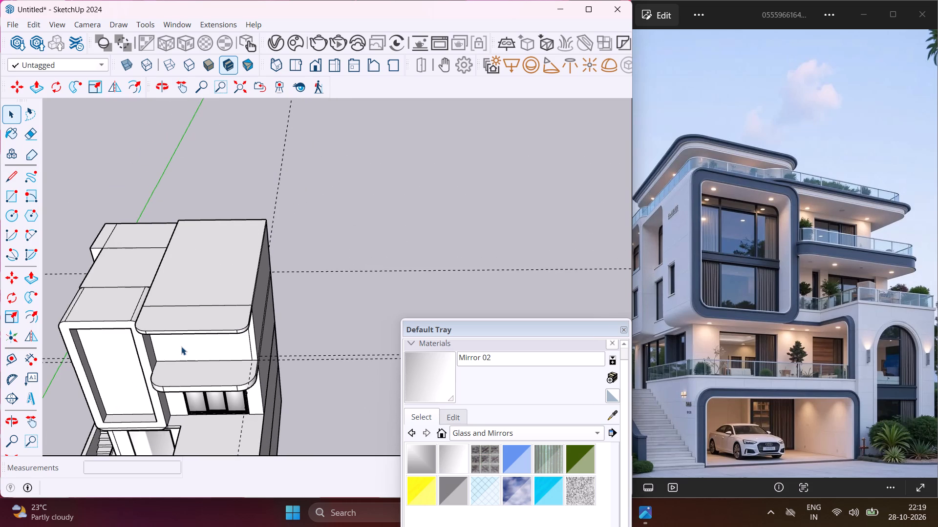
{"action": "key", "text": "Escape"}
{"action": "key", "text": "space"}
{"action": "middle_click_drag", "start_coordinate": [186, 335], "coordinate": [196, 309]}
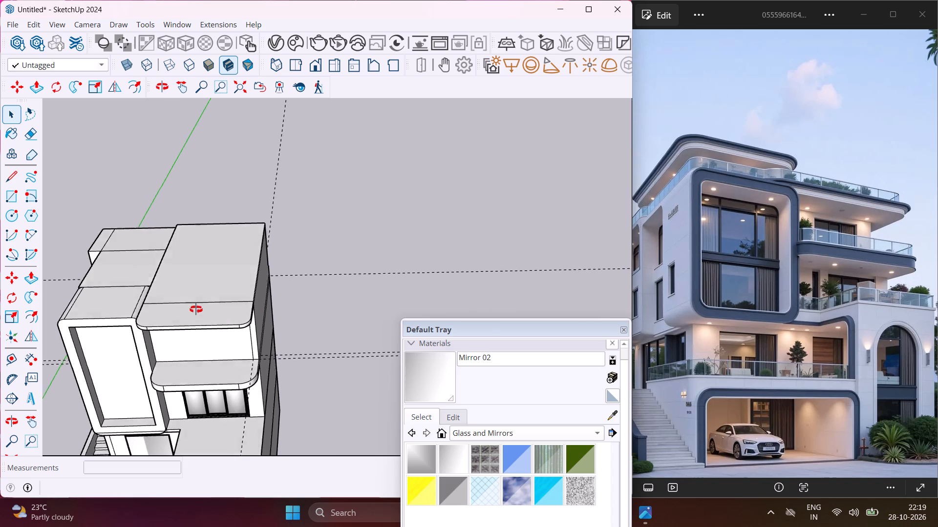
{"action": "middle_click_drag", "start_coordinate": [196, 309], "coordinate": [239, 231]}
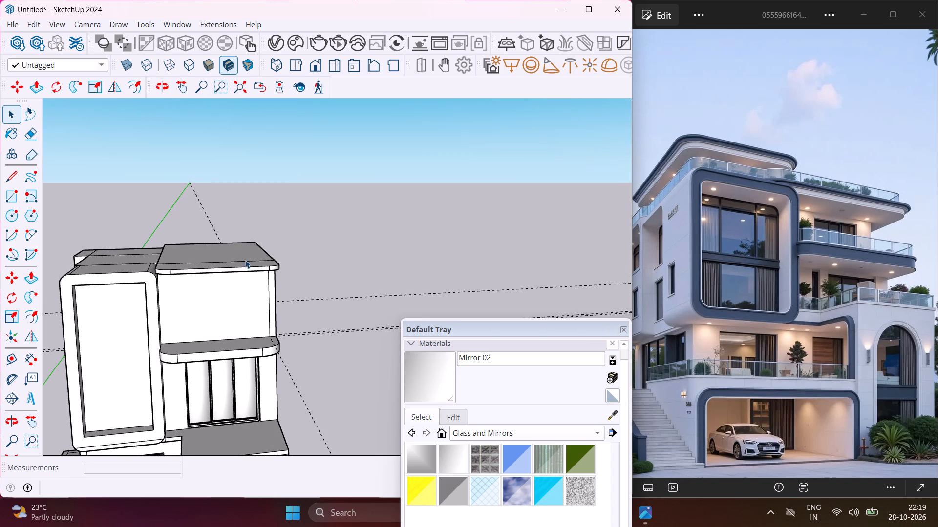
{"action": "scroll", "coordinate": [242, 279], "scroll_direction": "up", "scroll_amount": 3}
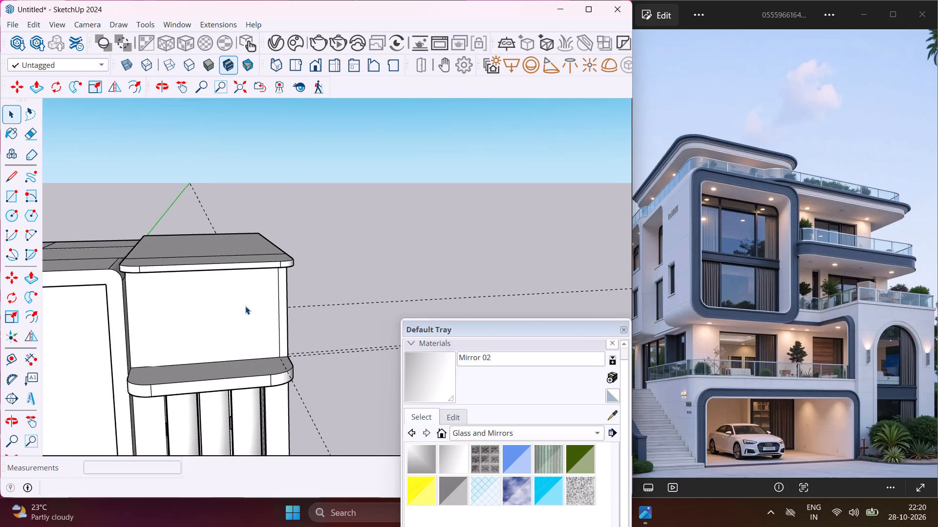
{"action": "left_click", "coordinate": [17, 201]}
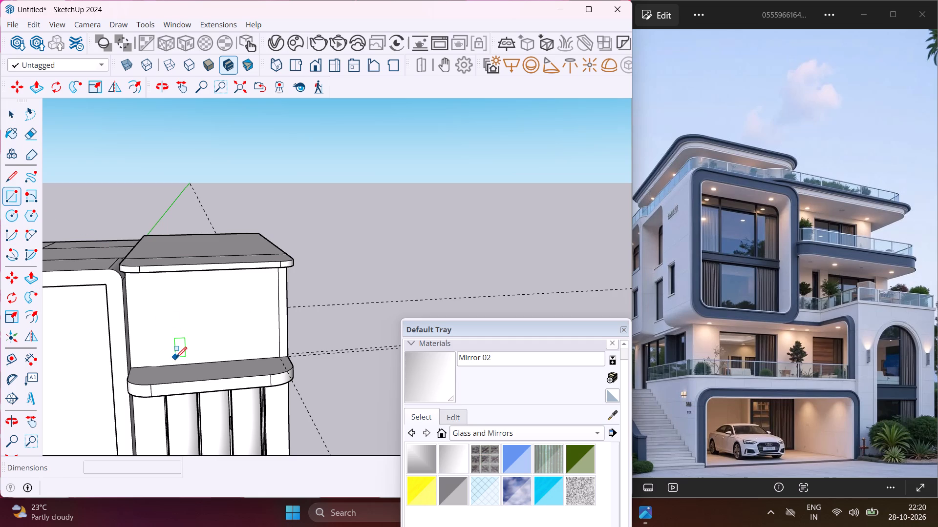
{"action": "middle_click_drag", "start_coordinate": [176, 358], "coordinate": [170, 333]}
{"action": "scroll", "coordinate": [171, 347], "scroll_direction": "up", "scroll_amount": 3}
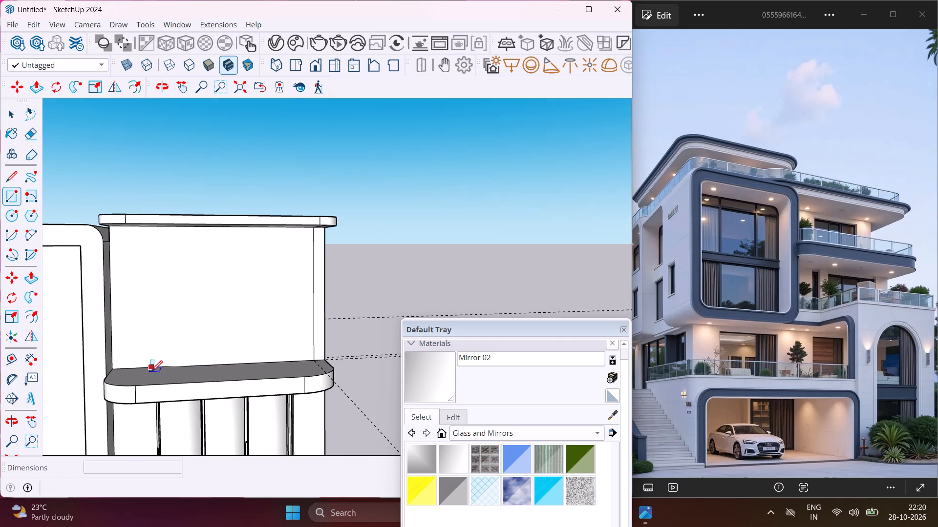
{"action": "left_click", "coordinate": [155, 367]}
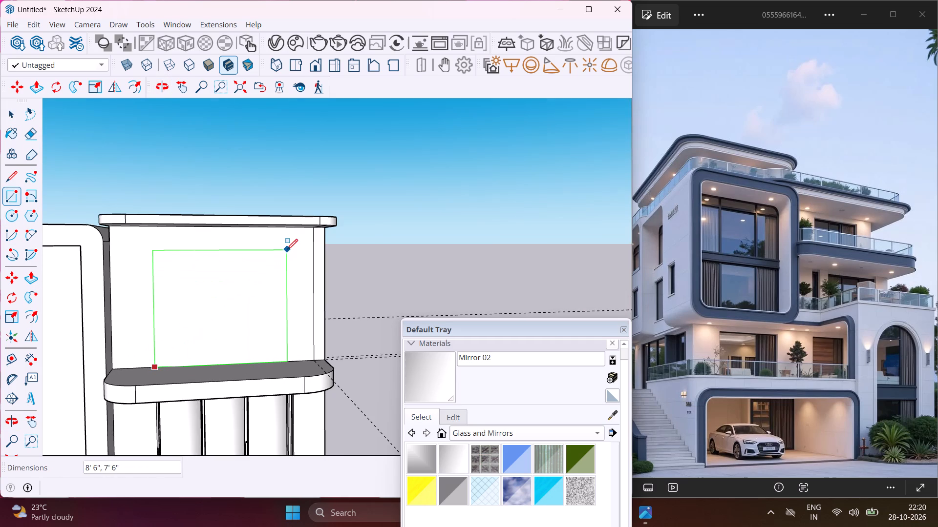
{"action": "left_click", "coordinate": [287, 249]}
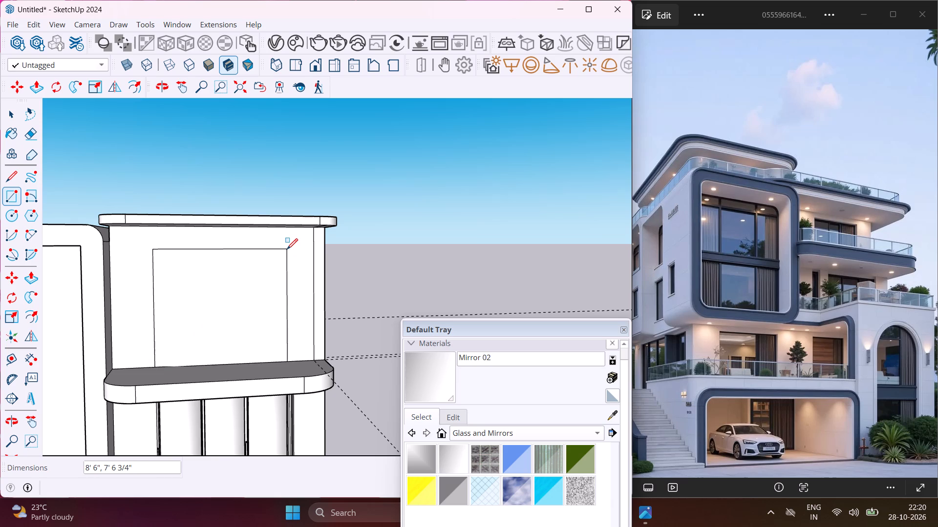
{"action": "key", "text": "Escape"}
{"action": "key", "text": "space"}
Push the rectangle 9" through the upper floor's front wall to cut a window opening.
{"action": "left_click", "coordinate": [266, 281]}
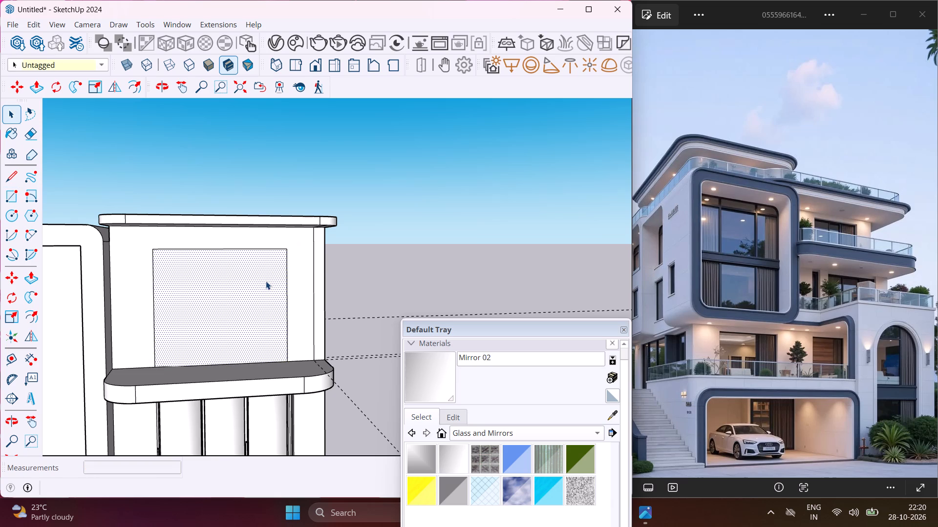
{"action": "key", "text": "p"}
{"action": "left_click", "coordinate": [266, 281]}
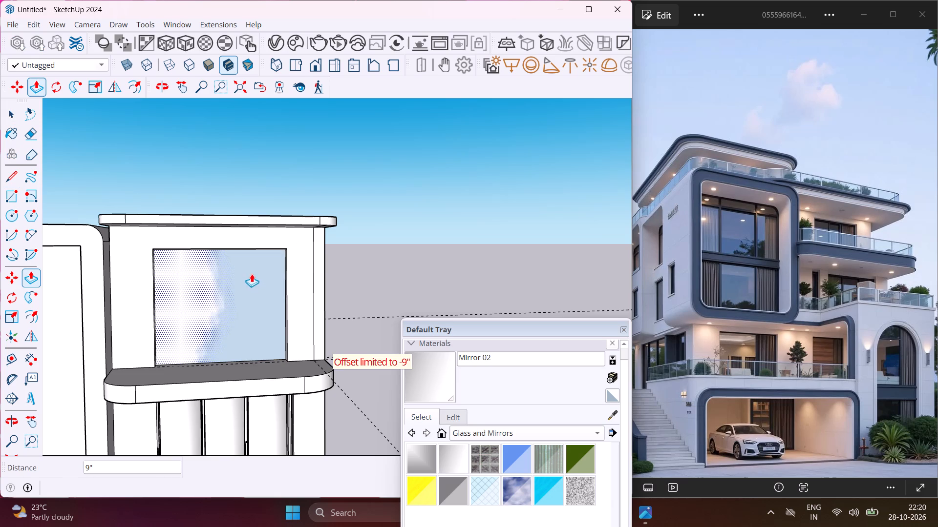
{"action": "left_click", "coordinate": [230, 285]}
{"action": "scroll", "coordinate": [215, 285], "scroll_direction": "down", "scroll_amount": 6}
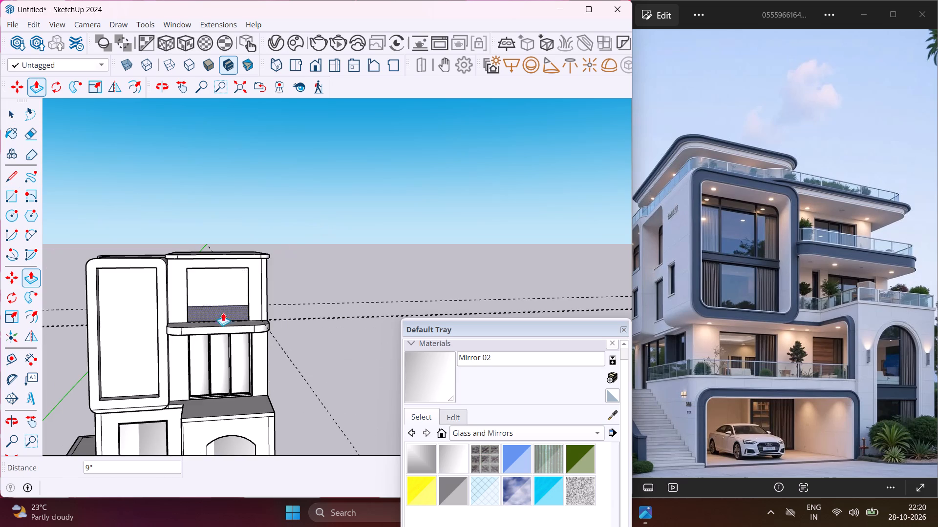
{"action": "key", "text": "Escape"}
{"action": "key", "text": "space"}
Copy the three-panel glazed window from the floor below about 11' up, snapping its bottom corner to the new opening's corner.
{"action": "scroll", "coordinate": [220, 385], "scroll_direction": "up", "scroll_amount": 3}
{"action": "left_click", "coordinate": [219, 386]}
{"action": "key", "text": "m"}
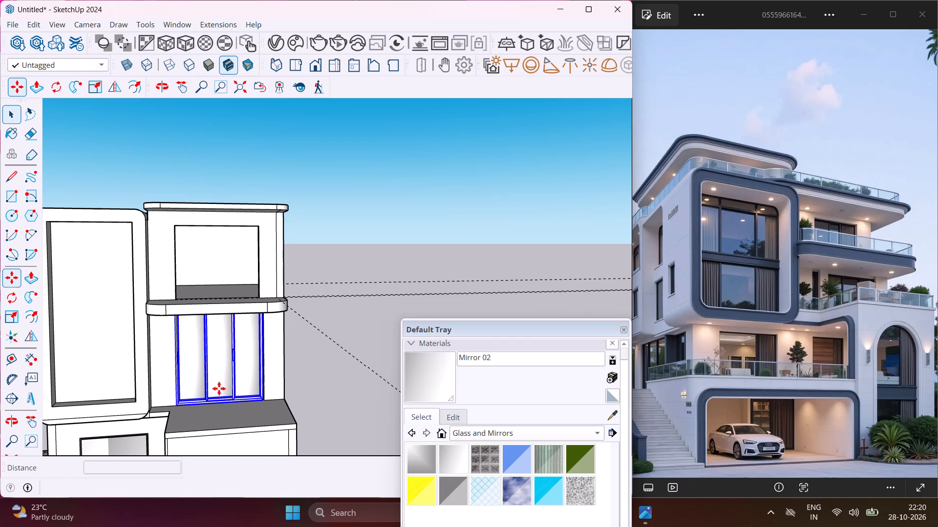
{"action": "scroll", "coordinate": [247, 404], "scroll_direction": "up", "scroll_amount": 4}
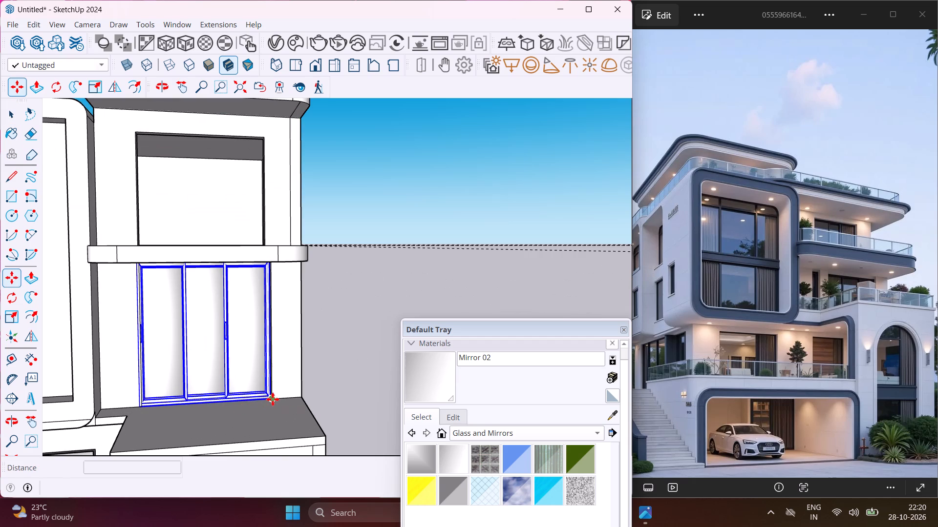
{"action": "left_click", "coordinate": [273, 399]}
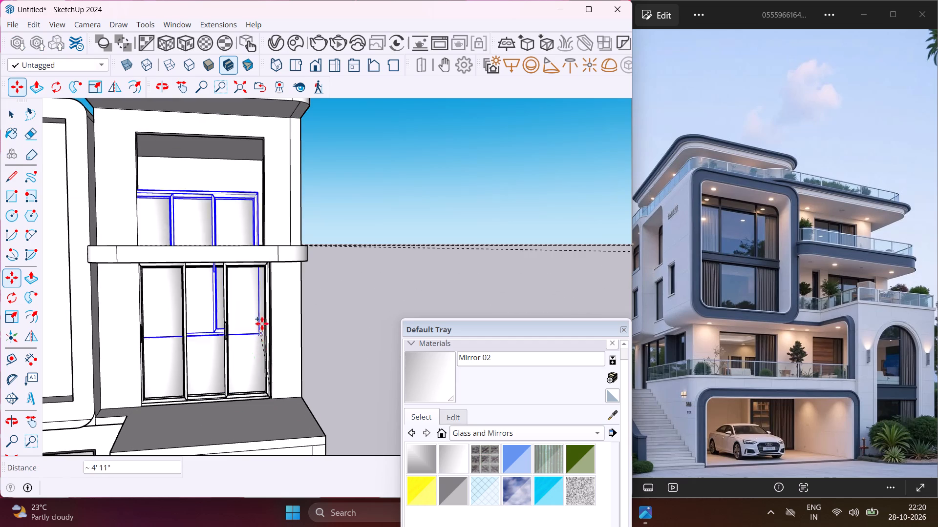
{"action": "middle_click_drag", "start_coordinate": [264, 235], "coordinate": [277, 290]}
{"action": "scroll", "coordinate": [267, 258], "scroll_direction": "up", "scroll_amount": 4}
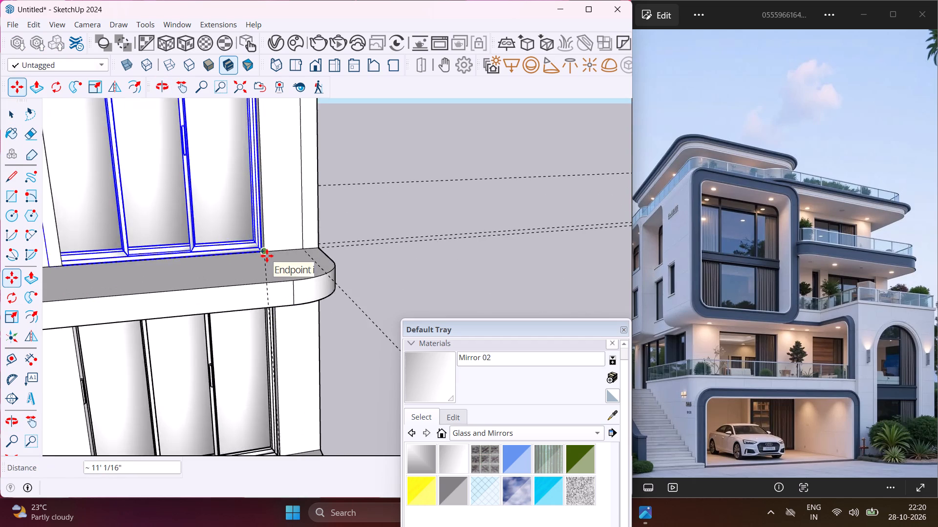
{"action": "scroll", "coordinate": [267, 256], "scroll_direction": "up", "scroll_amount": 3}
{"action": "left_click", "coordinate": [264, 252]}
{"action": "scroll", "coordinate": [267, 226], "scroll_direction": "down", "scroll_amount": 11}
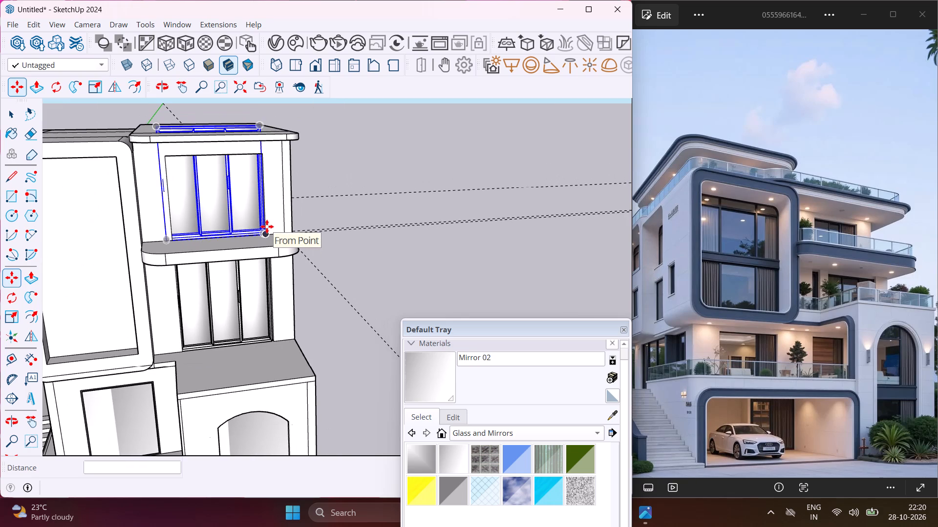
{"action": "key", "text": "Escape"}
{"action": "key", "text": "space"}
Scale the copied three-panel window on the upper floor vertically to a height of 7'.
{"action": "left_click", "coordinate": [255, 206]}
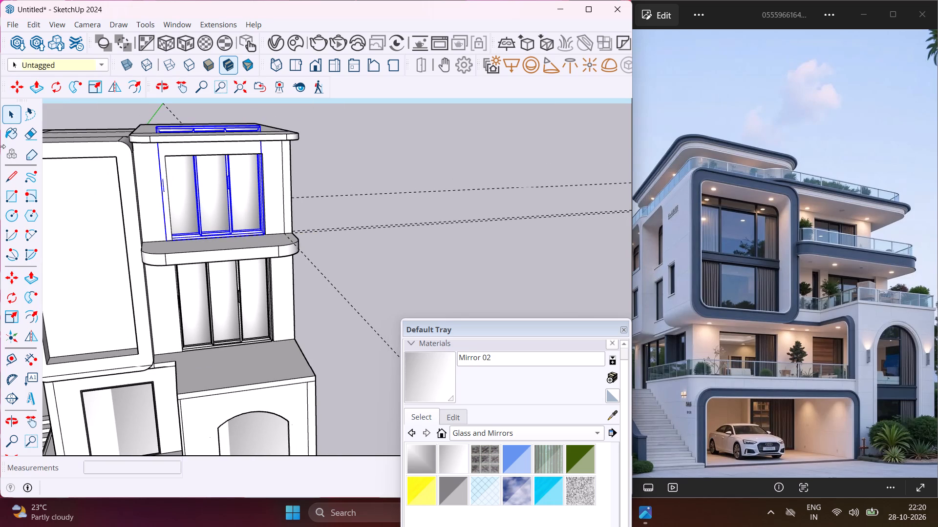
{"action": "left_click", "coordinate": [11, 317]}
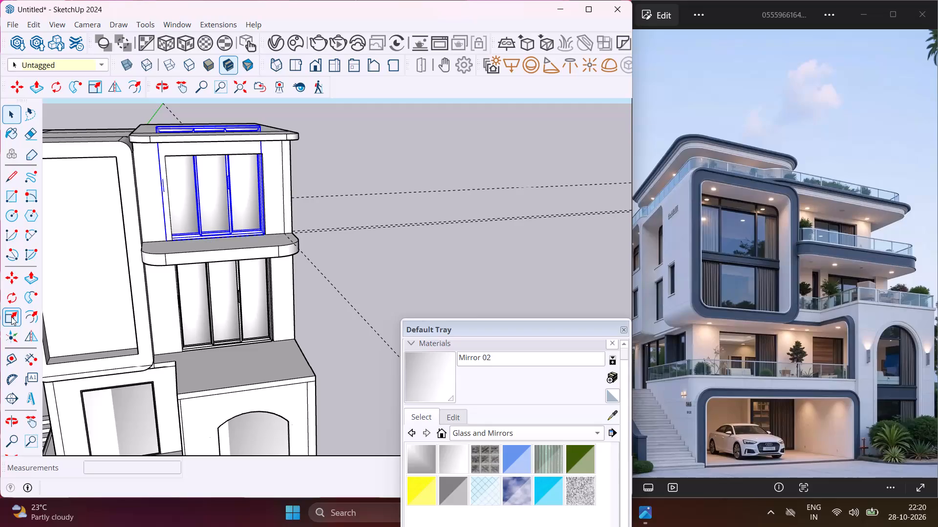
{"action": "scroll", "coordinate": [201, 123], "scroll_direction": "up", "scroll_amount": 4}
{"action": "middle_click_drag", "start_coordinate": [202, 123], "coordinate": [220, 167]}
{"action": "scroll", "coordinate": [220, 167], "scroll_direction": "up", "scroll_amount": 1}
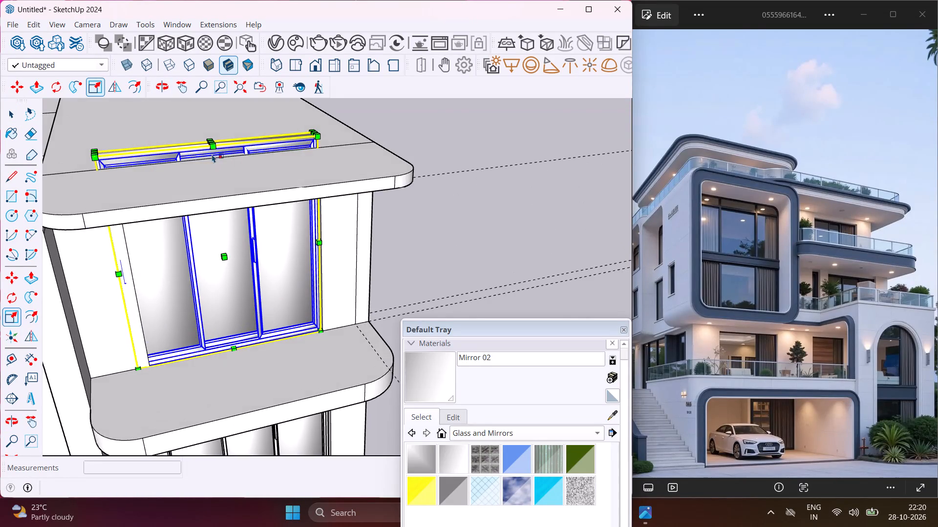
{"action": "scroll", "coordinate": [208, 146], "scroll_direction": "up", "scroll_amount": 7}
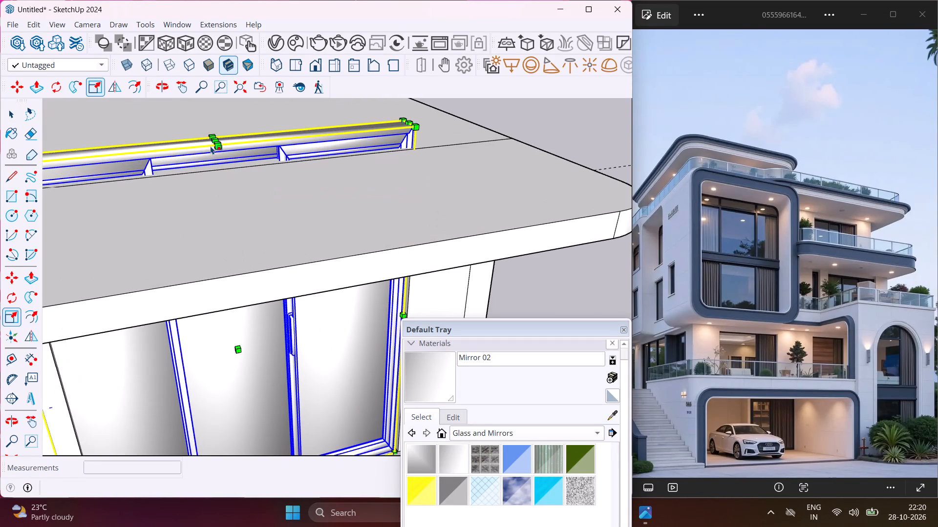
{"action": "scroll", "coordinate": [213, 141], "scroll_direction": "up", "scroll_amount": 4}
{"action": "left_click", "coordinate": [214, 140]}
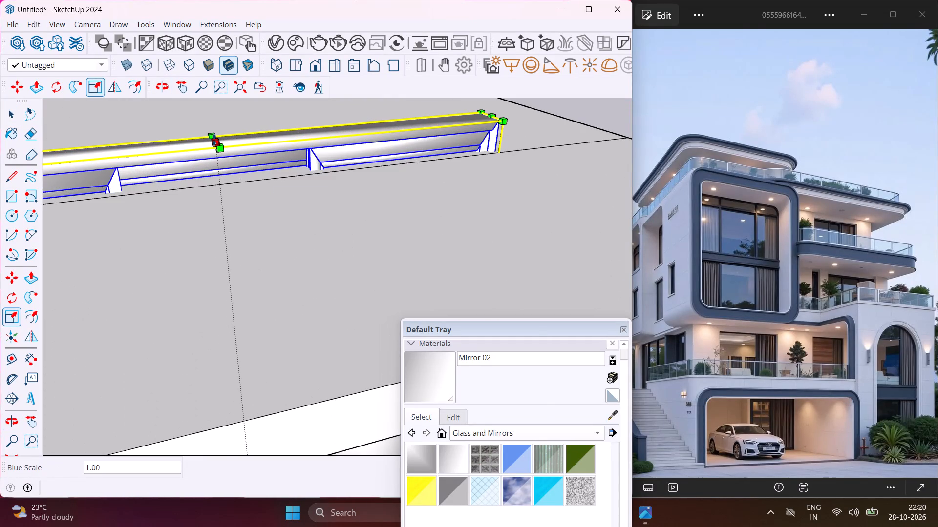
{"action": "type", "text": "7'"}
{"action": "key", "text": "Return"}
Stretch the copied window's top up to the upper edge of its wall opening, a vertical scale of about 1.08.
{"action": "scroll", "coordinate": [210, 152], "scroll_direction": "down", "scroll_amount": 5}
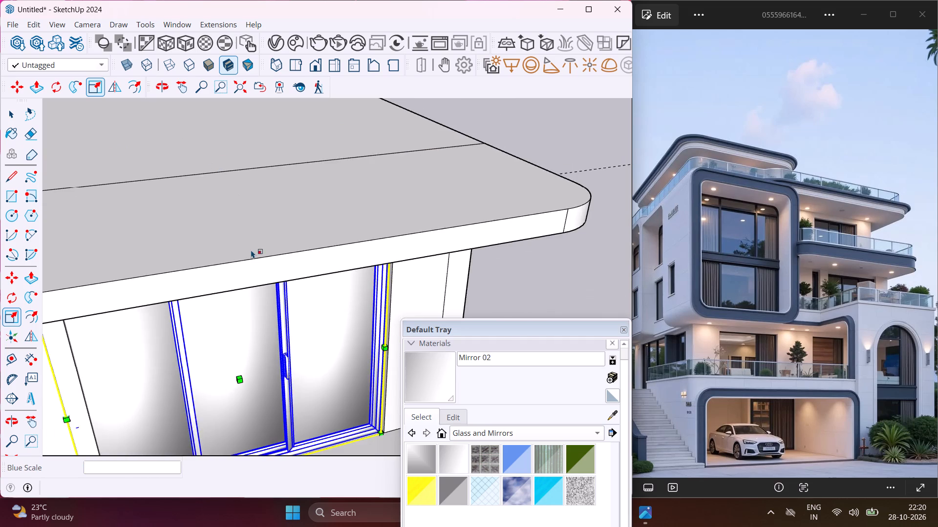
{"action": "scroll", "coordinate": [251, 250], "scroll_direction": "down", "scroll_amount": 4}
{"action": "middle_click_drag", "start_coordinate": [256, 283], "coordinate": [239, 156]}
{"action": "scroll", "coordinate": [228, 204], "scroll_direction": "up", "scroll_amount": 3}
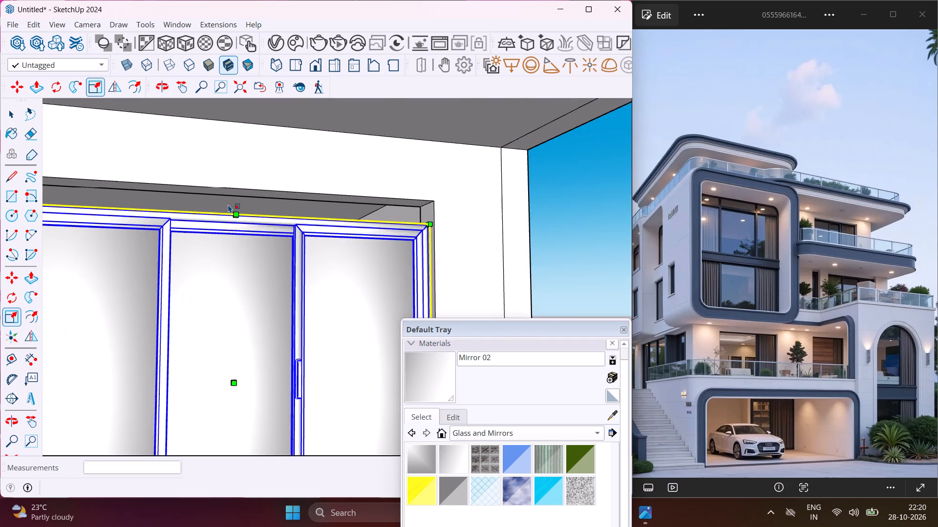
{"action": "scroll", "coordinate": [228, 204], "scroll_direction": "up", "scroll_amount": 3}
{"action": "middle_click_drag", "start_coordinate": [228, 208], "coordinate": [279, 205]}
{"action": "scroll", "coordinate": [284, 252], "scroll_direction": "up", "scroll_amount": 1}
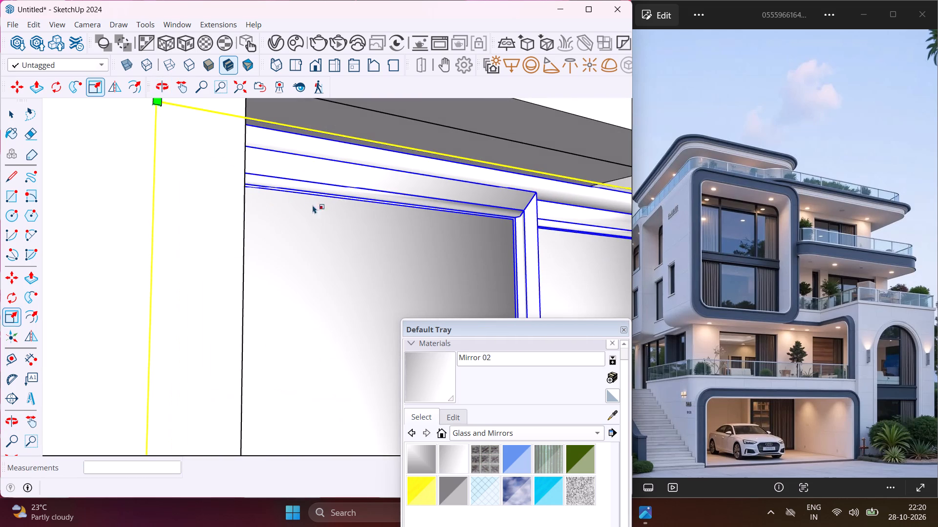
{"action": "scroll", "coordinate": [399, 190], "scroll_direction": "down", "scroll_amount": 5}
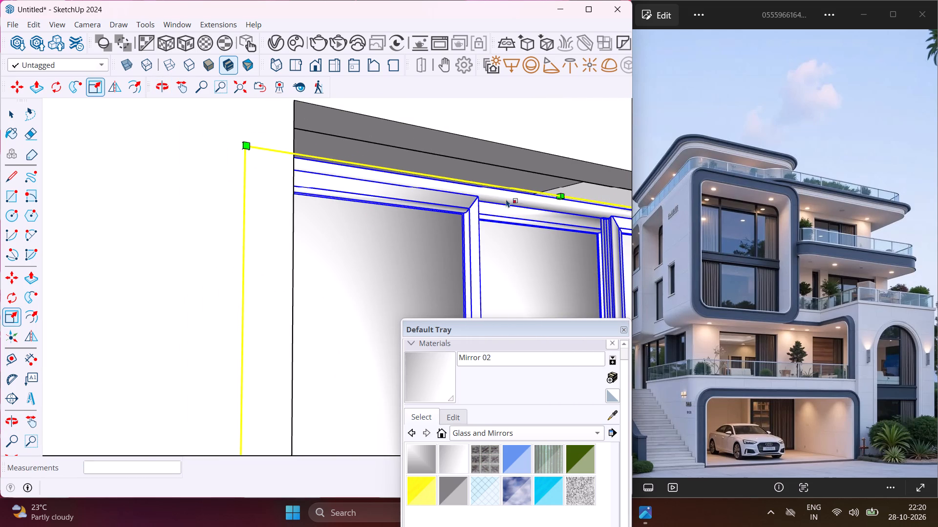
{"action": "scroll", "coordinate": [540, 194], "scroll_direction": "up", "scroll_amount": 3}
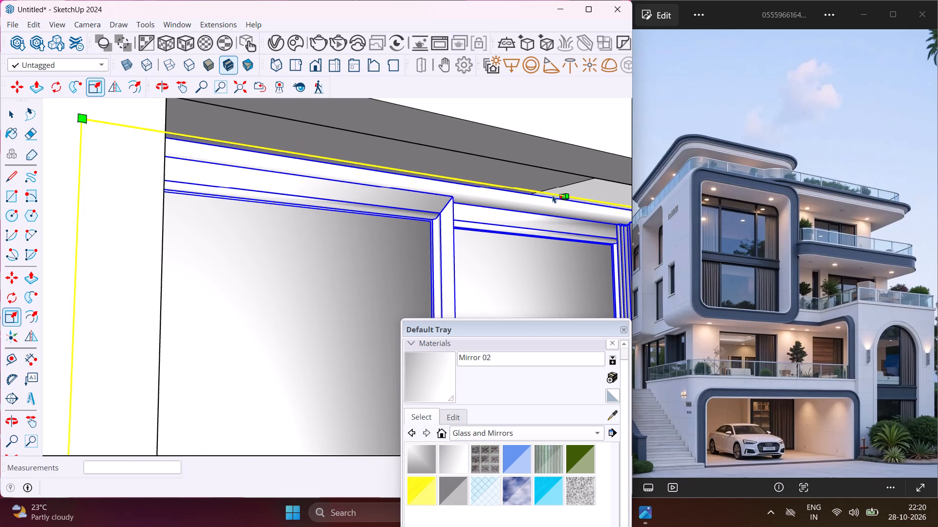
{"action": "middle_click_drag", "start_coordinate": [553, 195], "coordinate": [519, 214]}
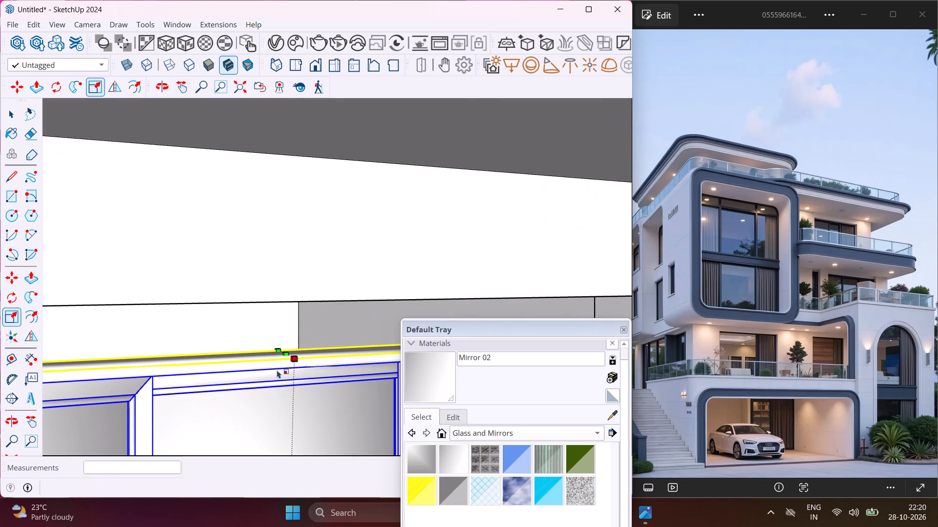
{"action": "left_click", "coordinate": [282, 354]}
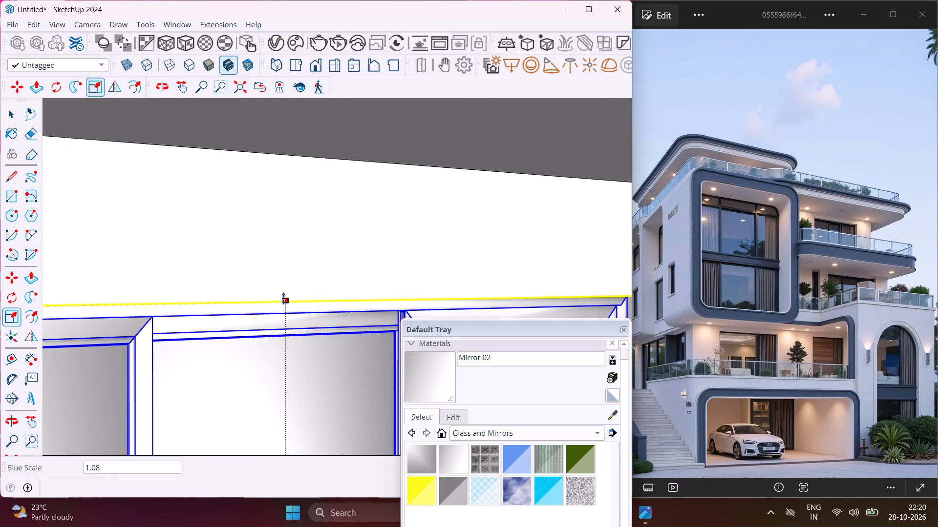
{"action": "left_click", "coordinate": [283, 298]}
{"action": "scroll", "coordinate": [240, 263], "scroll_direction": "down", "scroll_amount": 5}
{"action": "middle_click_drag", "start_coordinate": [240, 263], "coordinate": [242, 228]}
{"action": "scroll", "coordinate": [242, 228], "scroll_direction": "down", "scroll_amount": 6}
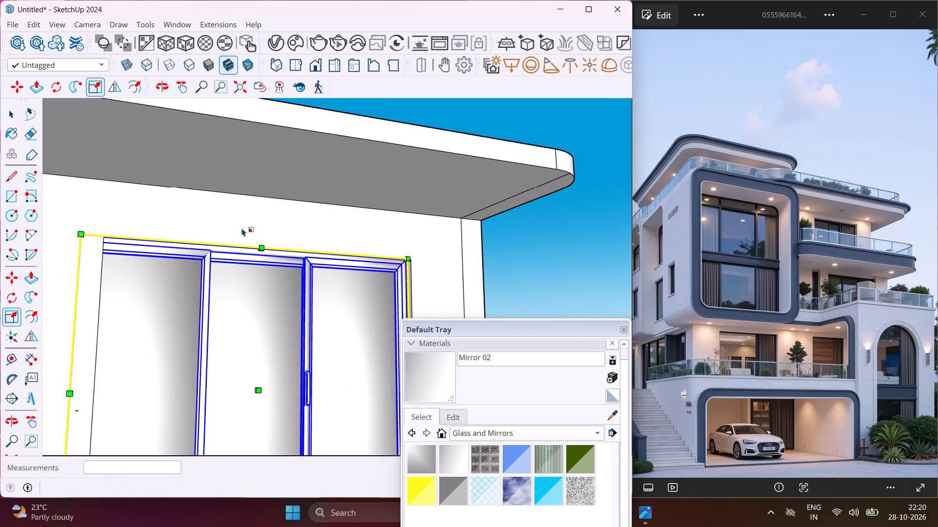
{"action": "scroll", "coordinate": [242, 228], "scroll_direction": "down", "scroll_amount": 6}
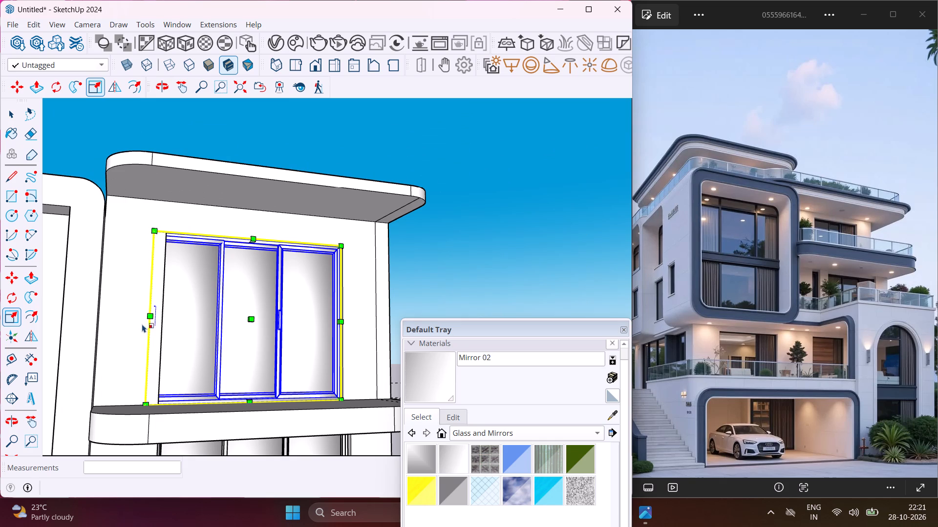
{"action": "scroll", "coordinate": [144, 316], "scroll_direction": "up", "scroll_amount": 3}
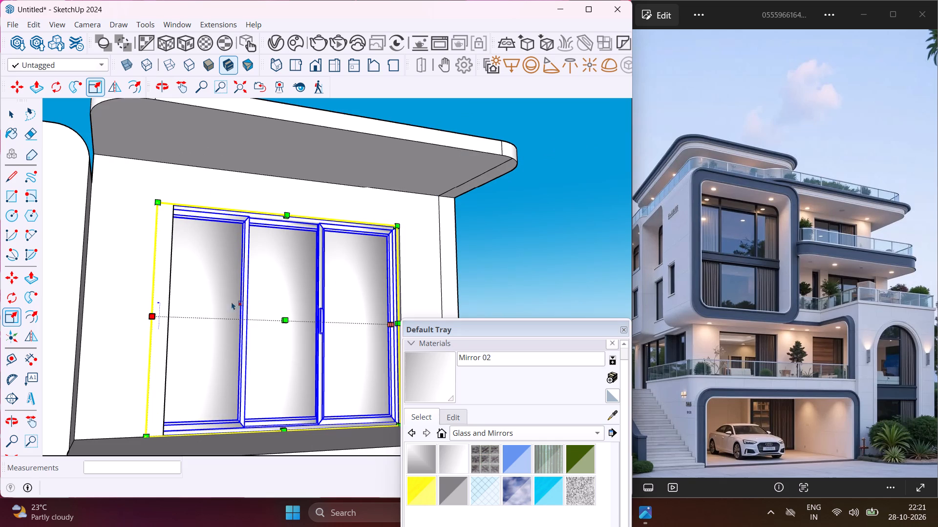
{"action": "key", "text": "Escape"}
{"action": "key", "text": "space"}
Delete the spare narrow panel standing on the ground beside the villa.
{"action": "scroll", "coordinate": [195, 236], "scroll_direction": "down", "scroll_amount": 6}
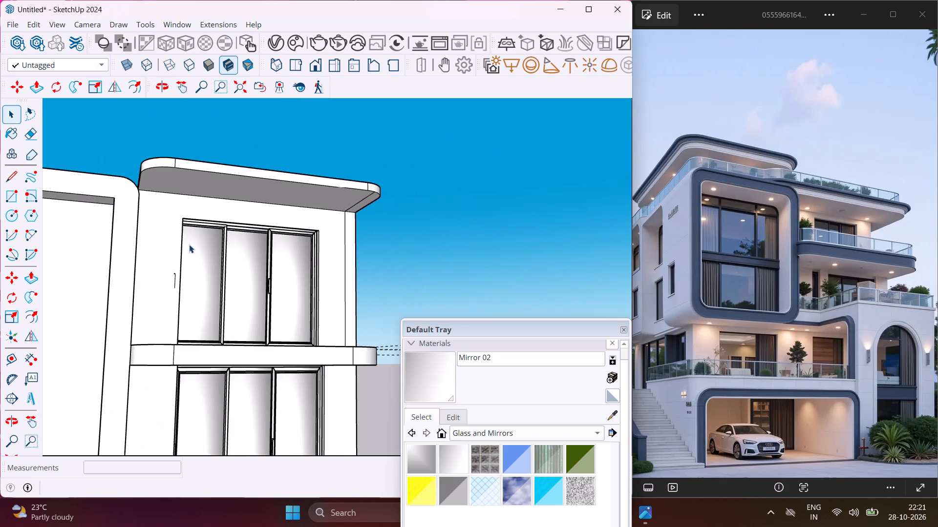
{"action": "scroll", "coordinate": [189, 244], "scroll_direction": "down", "scroll_amount": 5}
{"action": "middle_click_drag", "start_coordinate": [172, 274], "coordinate": [178, 321]}
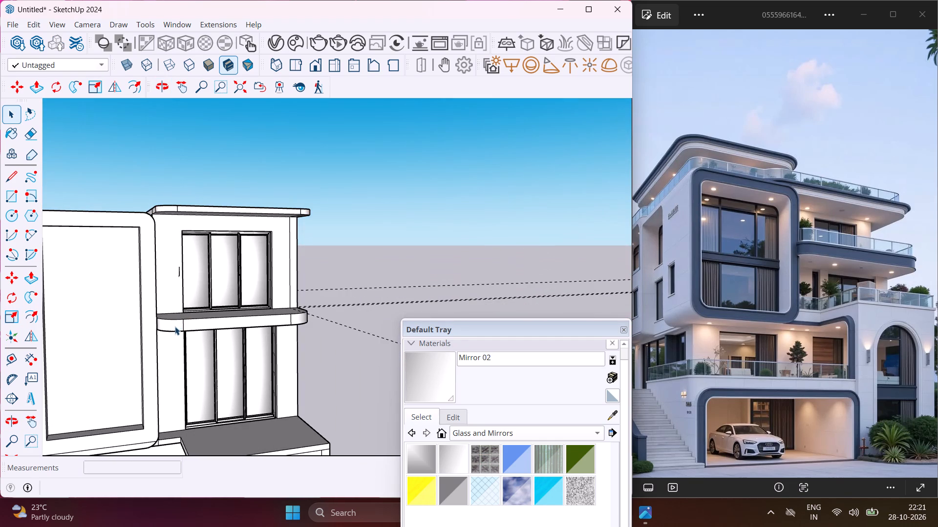
{"action": "scroll", "coordinate": [173, 324], "scroll_direction": "down", "scroll_amount": 6}
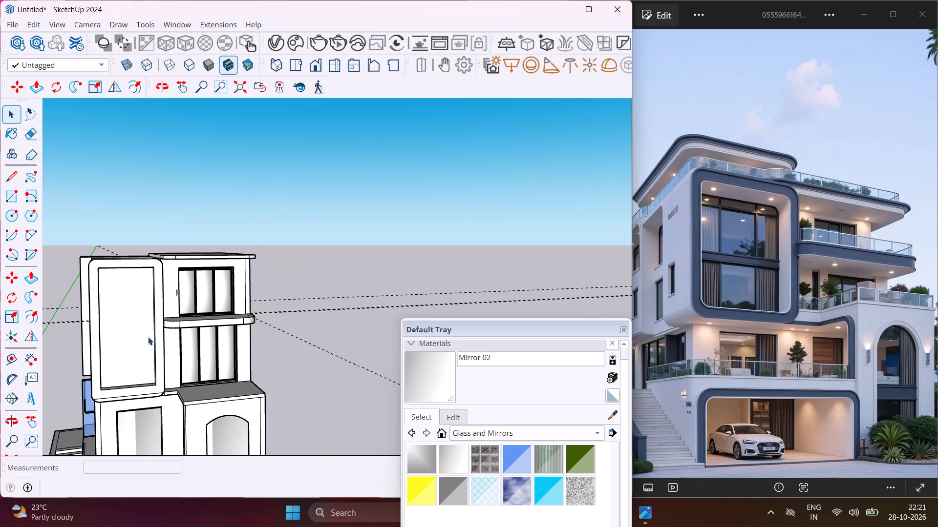
{"action": "scroll", "coordinate": [103, 340], "scroll_direction": "down", "scroll_amount": 2}
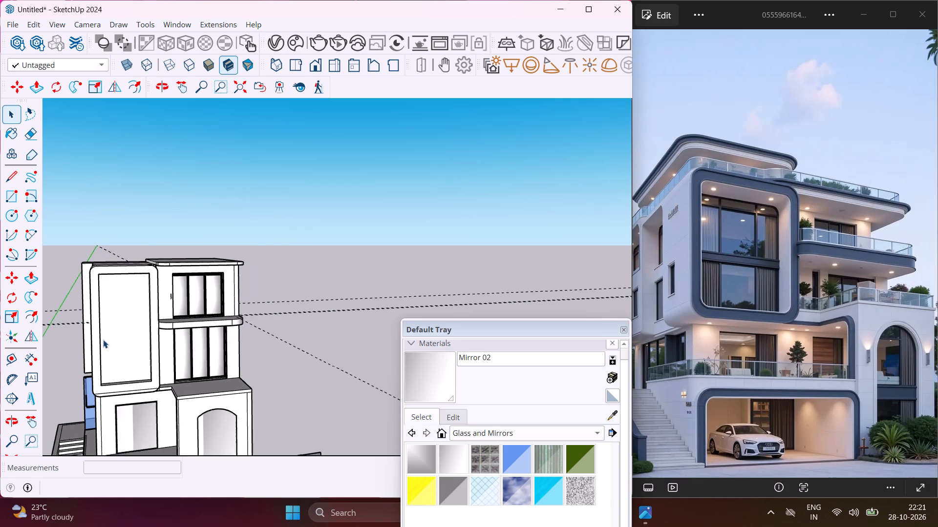
{"action": "scroll", "coordinate": [103, 340], "scroll_direction": "down", "scroll_amount": 10}
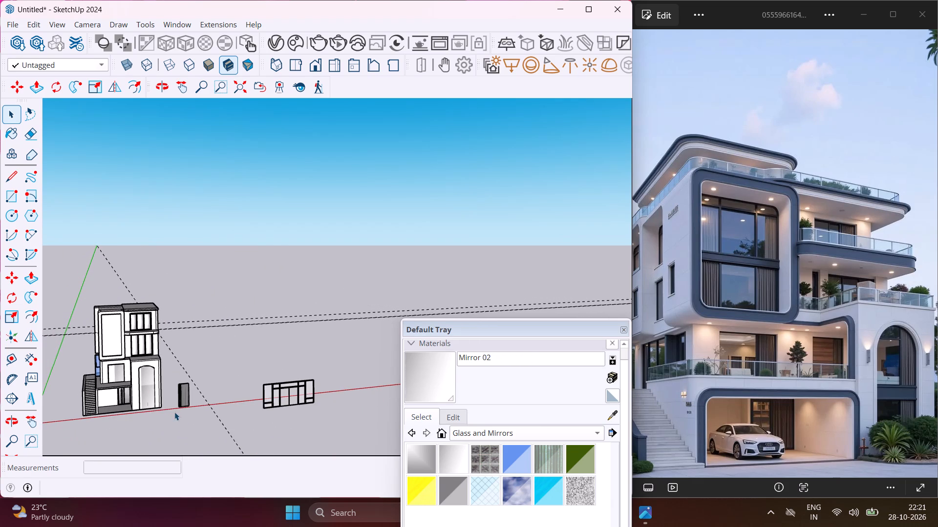
{"action": "scroll", "coordinate": [173, 406], "scroll_direction": "up", "scroll_amount": 6}
{"action": "left_click", "coordinate": [188, 392]}
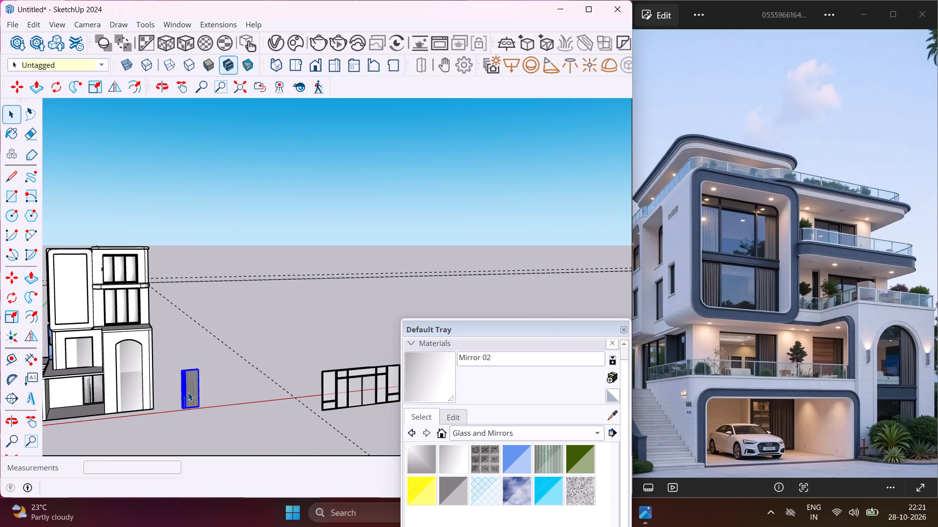
{"action": "key", "text": "Delete"}
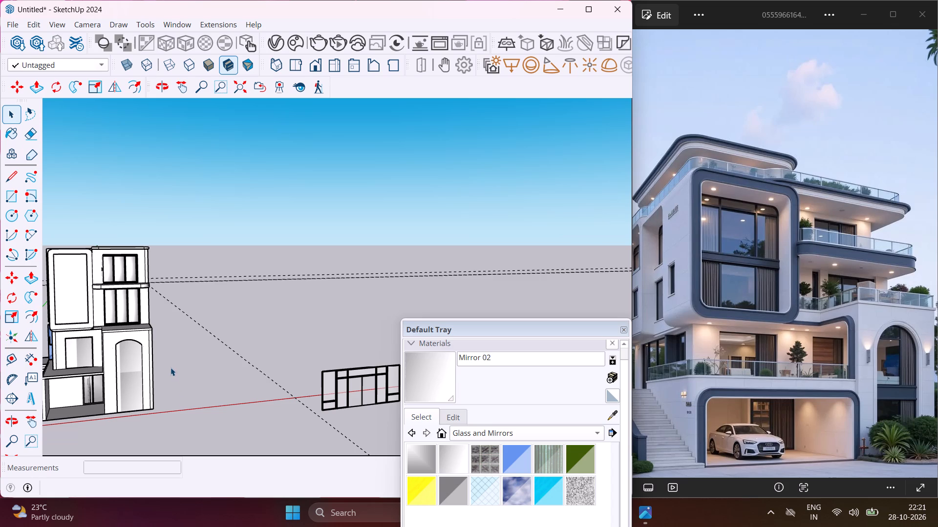
Delete the leftover multi-pane window frame standing on the red axis away from the villa.
{"action": "scroll", "coordinate": [170, 367], "scroll_direction": "down", "scroll_amount": 5}
{"action": "middle_click_drag", "start_coordinate": [282, 398], "coordinate": [309, 420]}
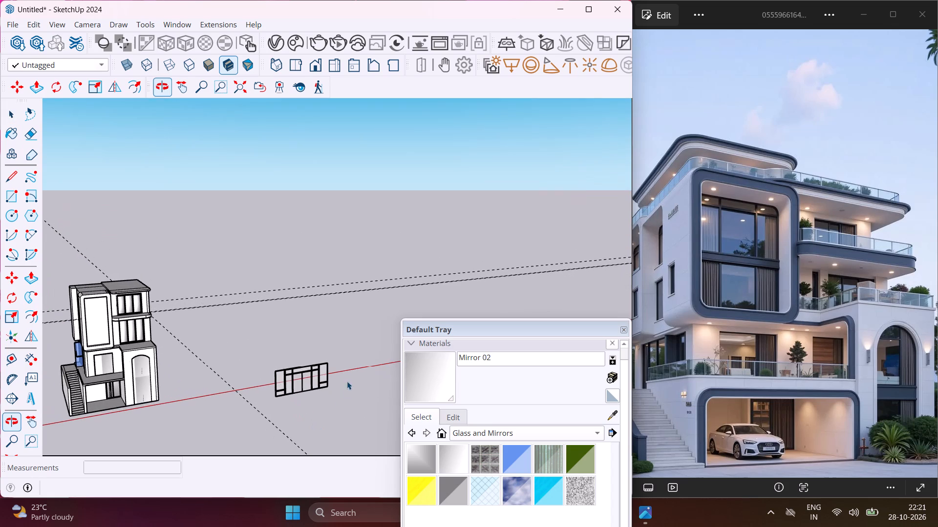
{"action": "left_click_drag", "start_coordinate": [344, 348], "coordinate": [270, 405]}
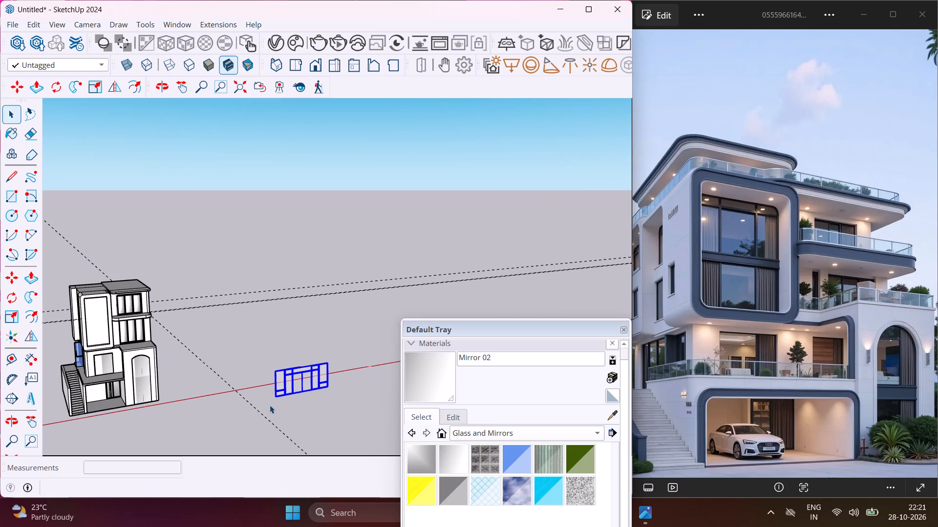
{"action": "key", "text": "Delete"}
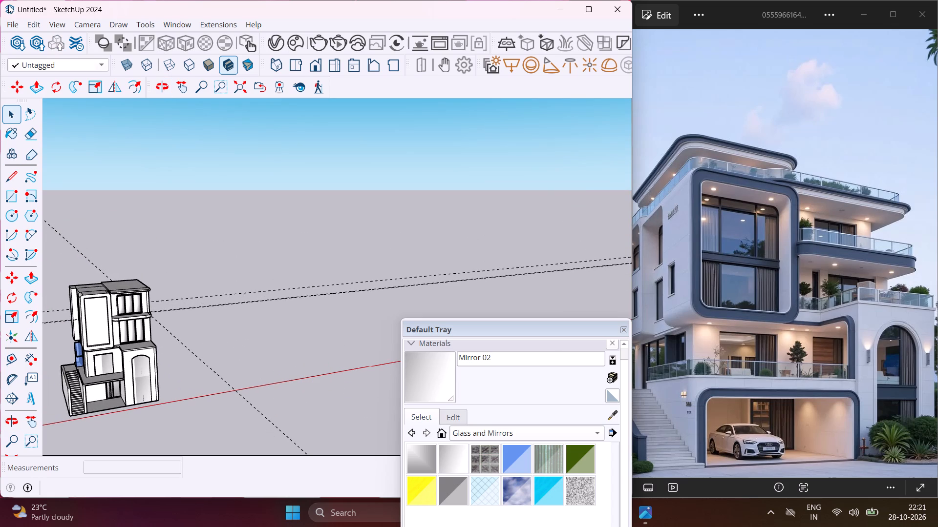
Delete all guide lines from the model.
{"action": "left_click", "coordinate": [30, 24]}
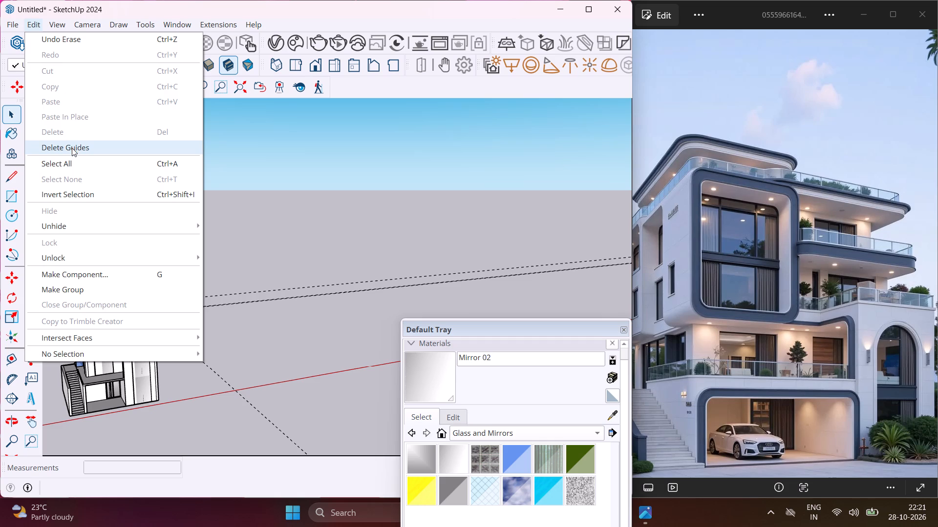
{"action": "left_click", "coordinate": [72, 148]}
Push/Pull the narrow inner strip along the stair side of the terrace above the garage up 3'.
{"action": "scroll", "coordinate": [94, 390], "scroll_direction": "up", "scroll_amount": 5}
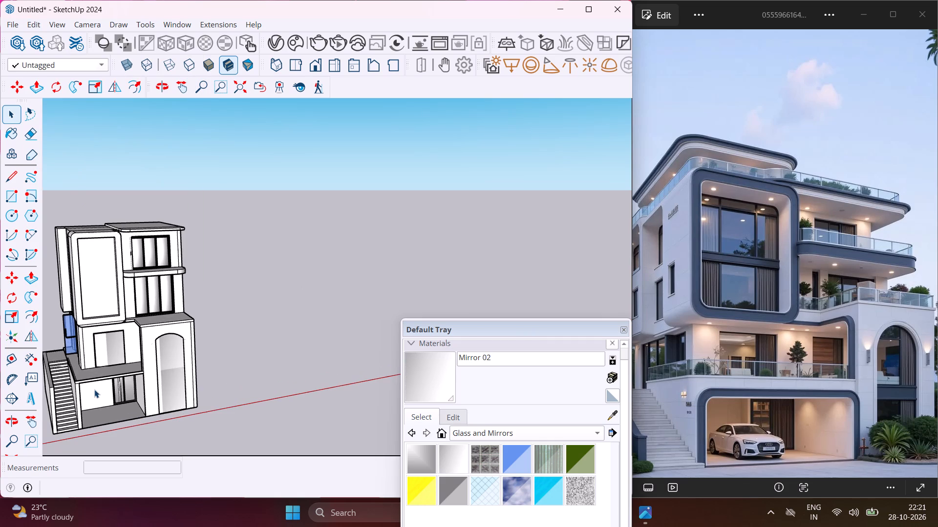
{"action": "scroll", "coordinate": [66, 371], "scroll_direction": "up", "scroll_amount": 4}
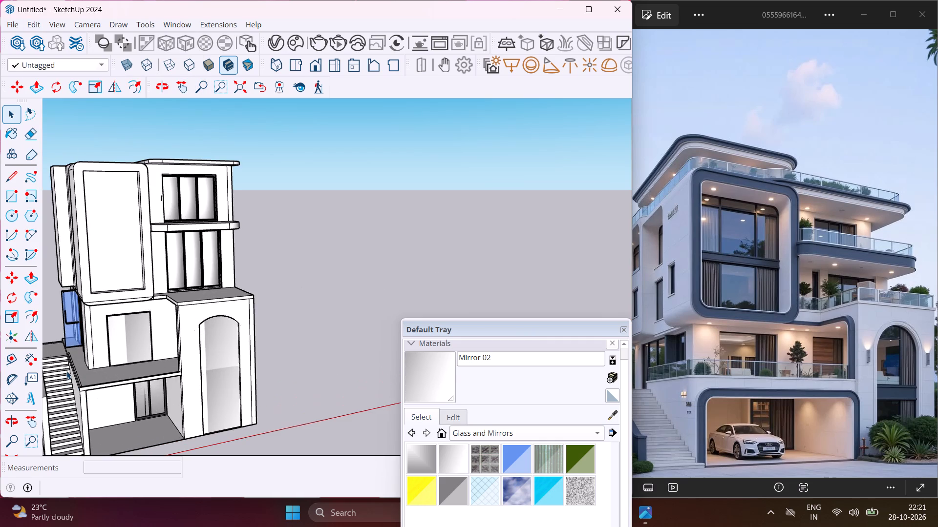
{"action": "middle_click_drag", "start_coordinate": [66, 371], "coordinate": [80, 414]}
{"action": "scroll", "coordinate": [81, 413], "scroll_direction": "up", "scroll_amount": 9}
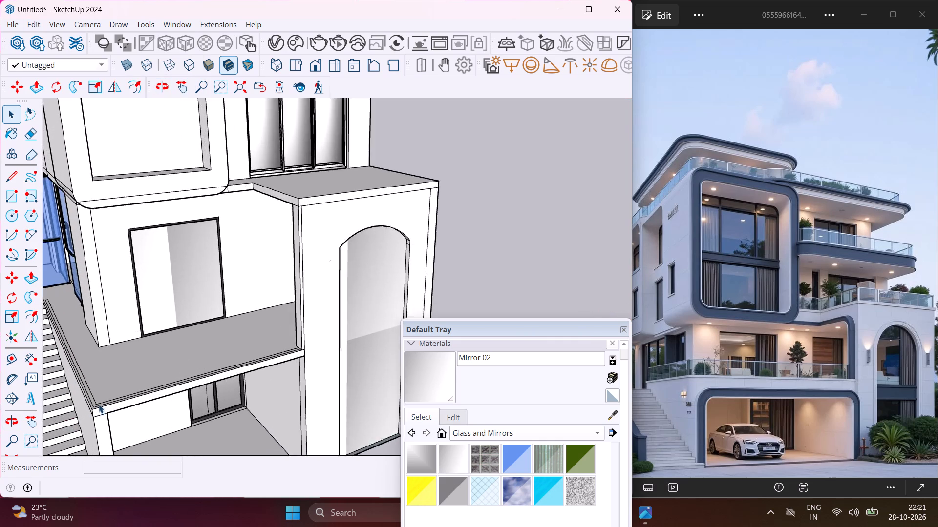
{"action": "scroll", "coordinate": [99, 405], "scroll_direction": "up", "scroll_amount": 16}
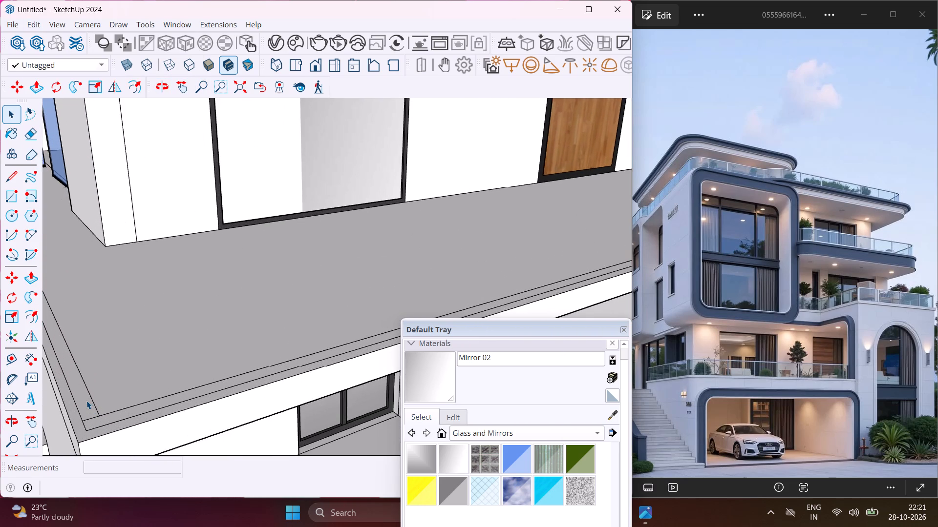
{"action": "scroll", "coordinate": [86, 401], "scroll_direction": "up", "scroll_amount": 3}
{"action": "left_click", "coordinate": [86, 401]}
{"action": "key", "text": "p"}
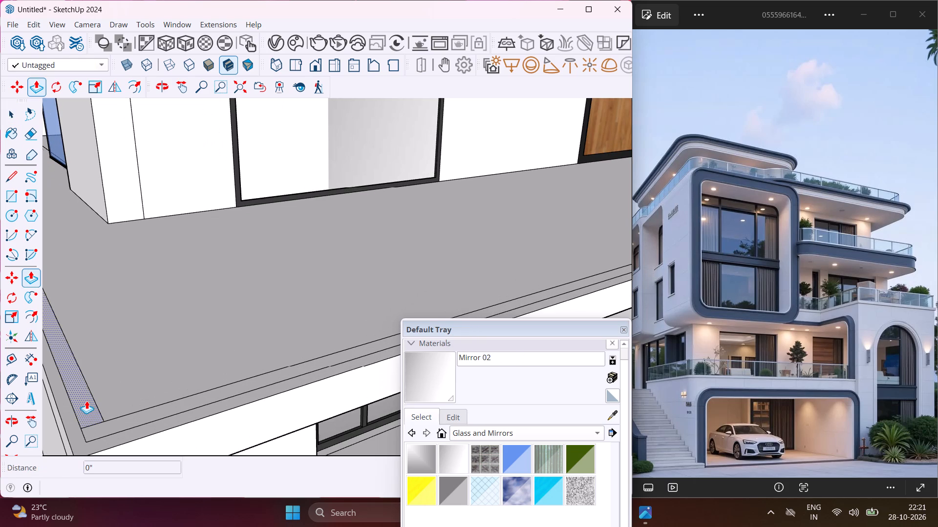
{"action": "left_click", "coordinate": [86, 401]}
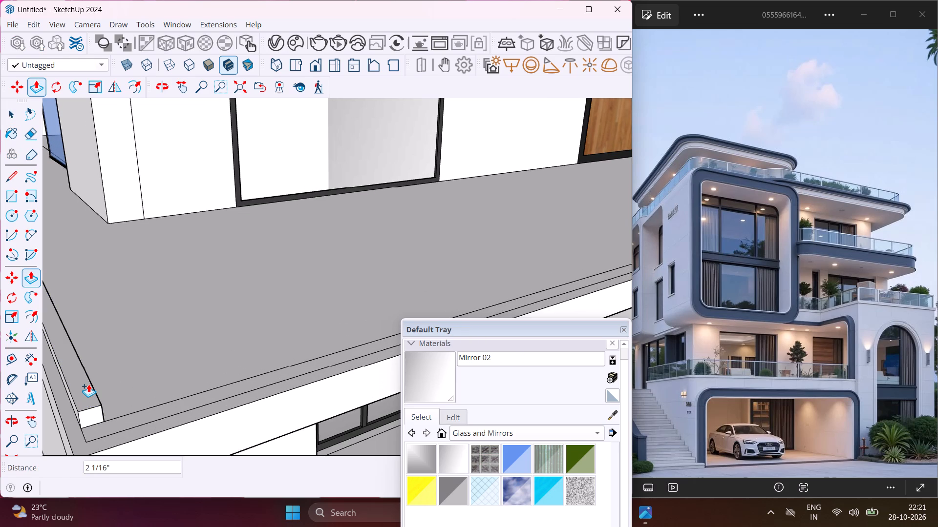
{"action": "type", "text": "3'"}
{"action": "key", "text": "Return"}
Push/Pull the narrow inner strip along the front of the terrace above the garage up 3'.
{"action": "scroll", "coordinate": [88, 384], "scroll_direction": "down", "scroll_amount": 3}
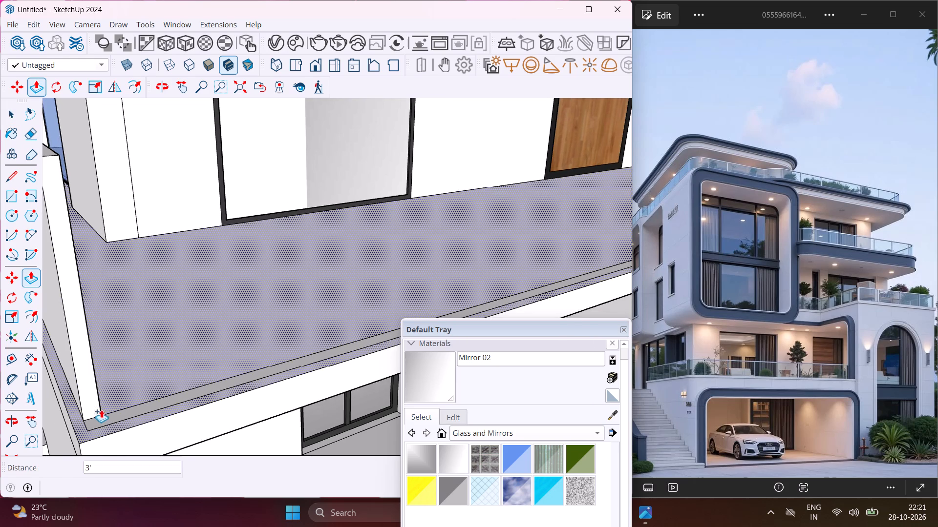
{"action": "scroll", "coordinate": [104, 415], "scroll_direction": "up", "scroll_amount": 2}
{"action": "left_click", "coordinate": [96, 420]}
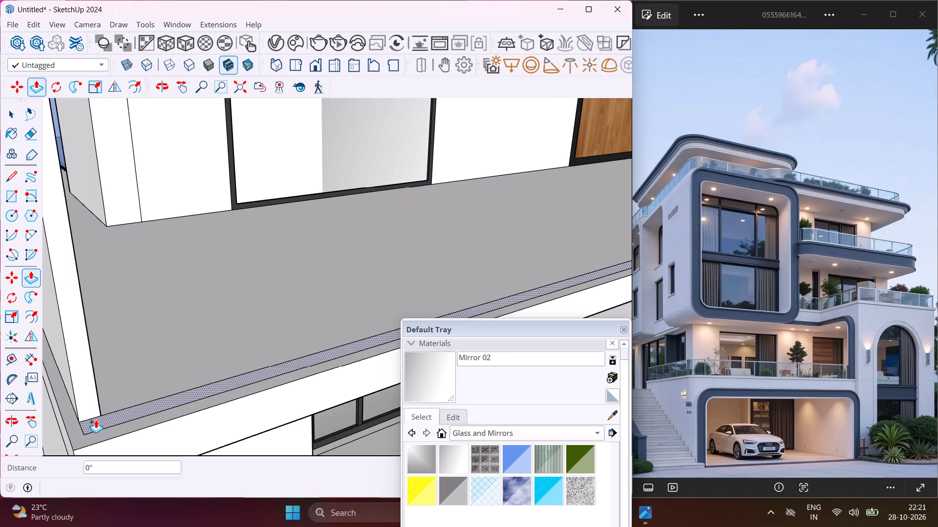
{"action": "scroll", "coordinate": [93, 406], "scroll_direction": "down", "scroll_amount": 9}
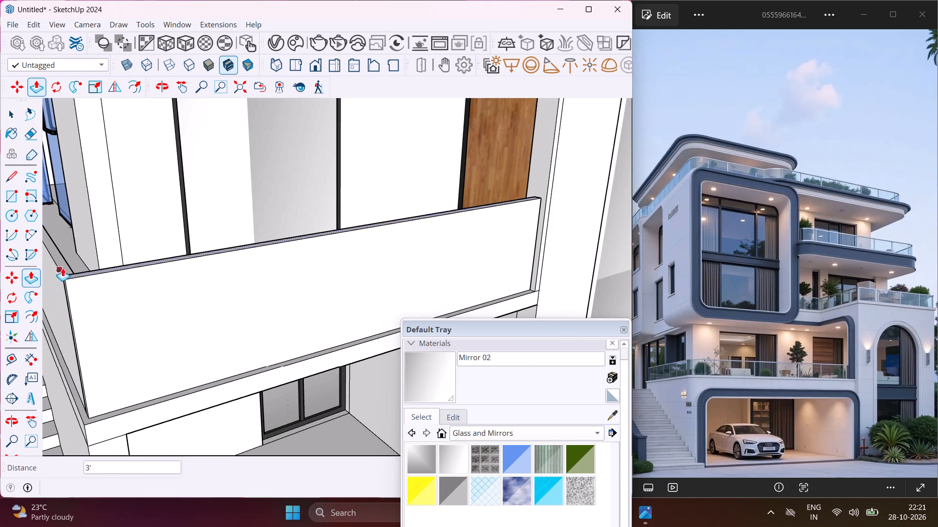
{"action": "left_click", "coordinate": [63, 266]}
{"action": "scroll", "coordinate": [60, 303], "scroll_direction": "down", "scroll_amount": 5}
{"action": "middle_click_drag", "start_coordinate": [91, 319], "coordinate": [91, 328]}
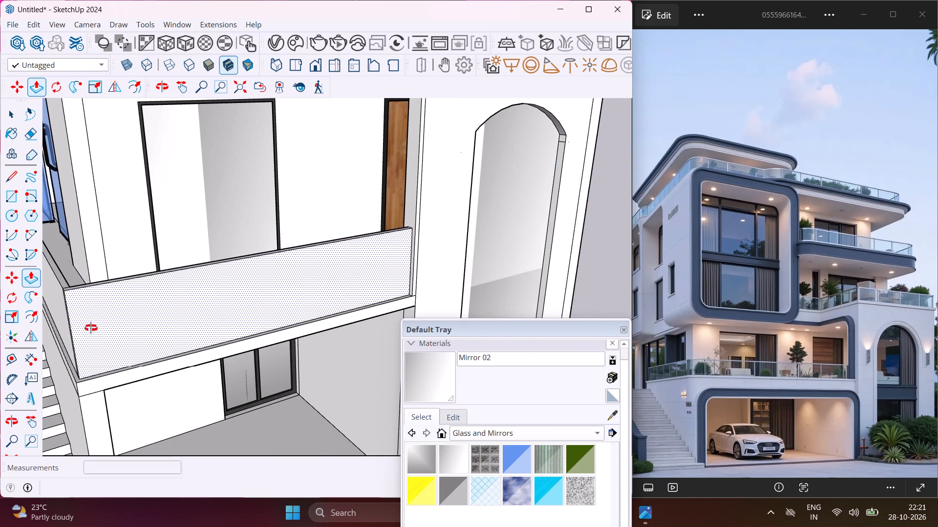
{"action": "middle_click_drag", "start_coordinate": [91, 328], "coordinate": [107, 401]}
{"action": "scroll", "coordinate": [107, 401], "scroll_direction": "down", "scroll_amount": 9}
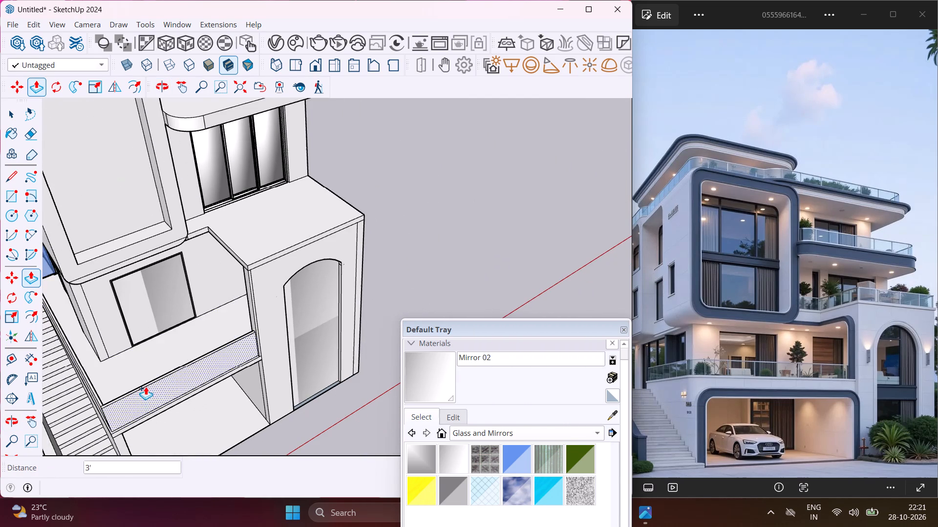
{"action": "scroll", "coordinate": [228, 282], "scroll_direction": "down", "scroll_amount": 5}
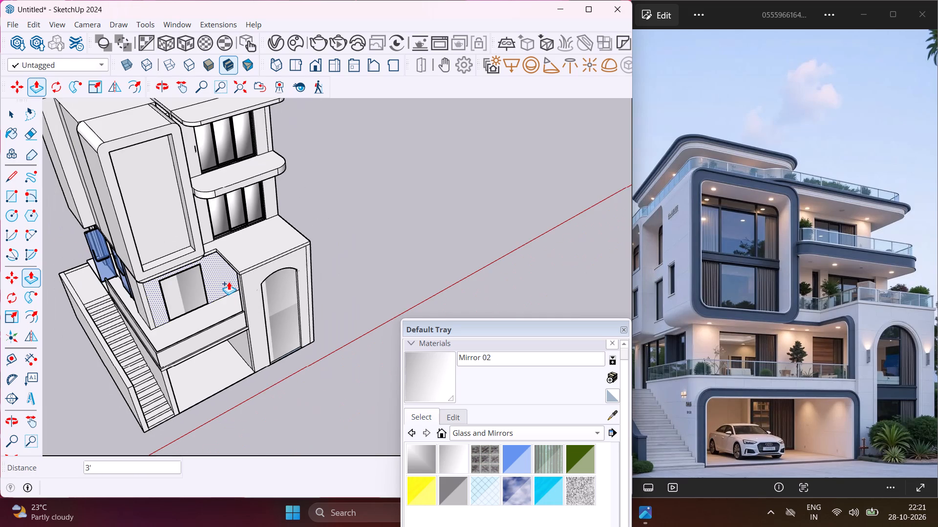
{"action": "key", "text": "Escape"}
{"action": "key", "text": "space"}
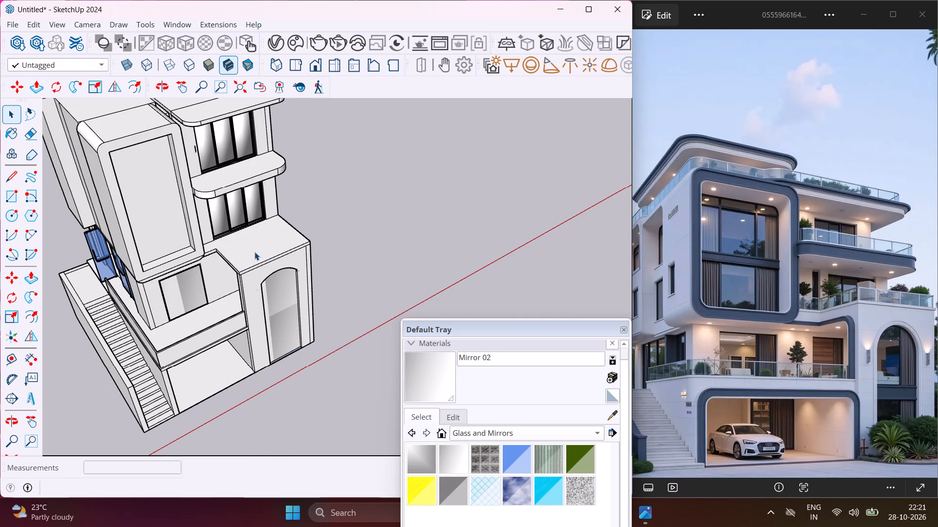
Push/Pull the roof slab's long stair-side edge outward about 9' 11 3/4" over the projecting framed box.
{"action": "middle_click_drag", "start_coordinate": [159, 125], "coordinate": [252, 139]}
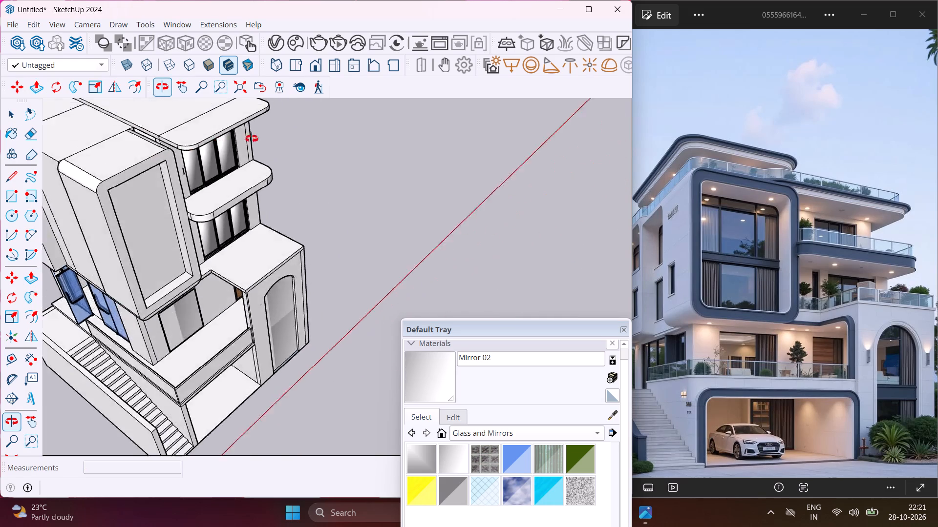
{"action": "middle_click_drag", "start_coordinate": [252, 139], "coordinate": [340, 130]}
{"action": "scroll", "coordinate": [161, 175], "scroll_direction": "up", "scroll_amount": 7}
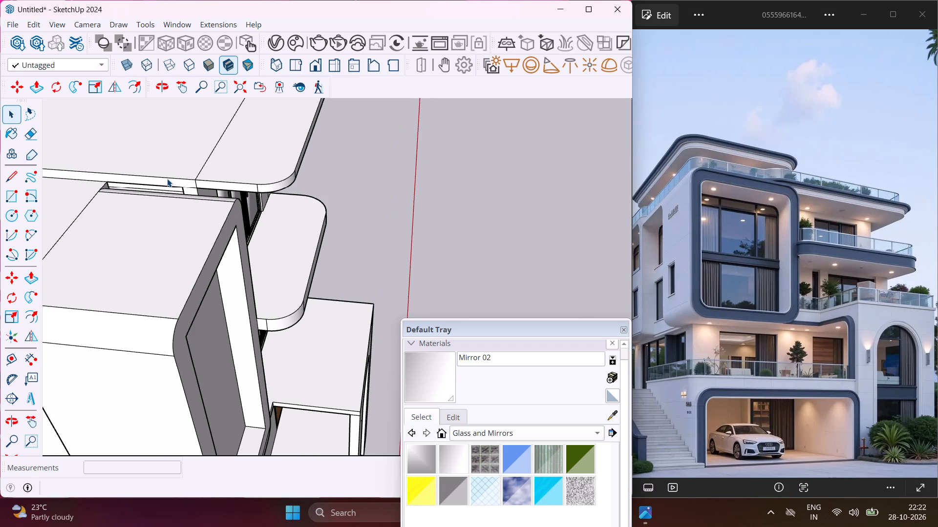
{"action": "scroll", "coordinate": [167, 179], "scroll_direction": "up", "scroll_amount": 3}
{"action": "left_click", "coordinate": [171, 183]}
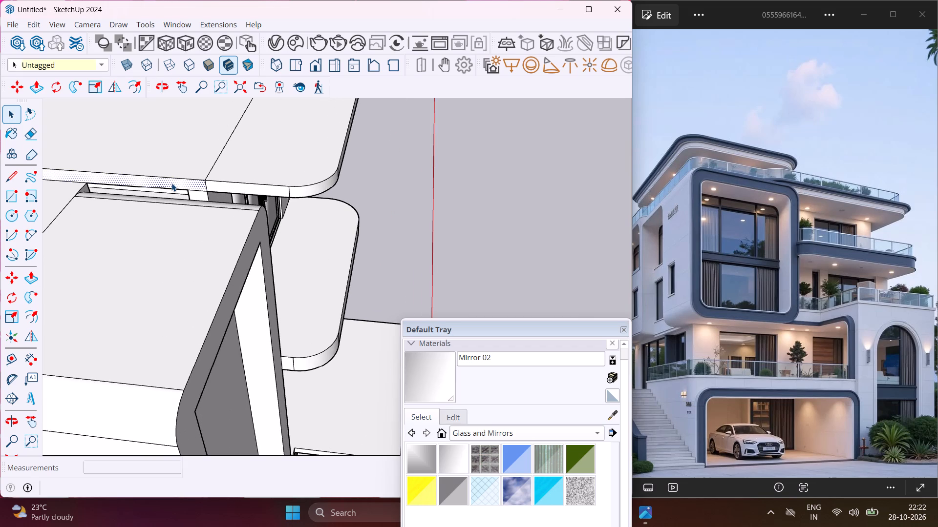
{"action": "key", "text": "p"}
{"action": "left_click", "coordinate": [171, 183]}
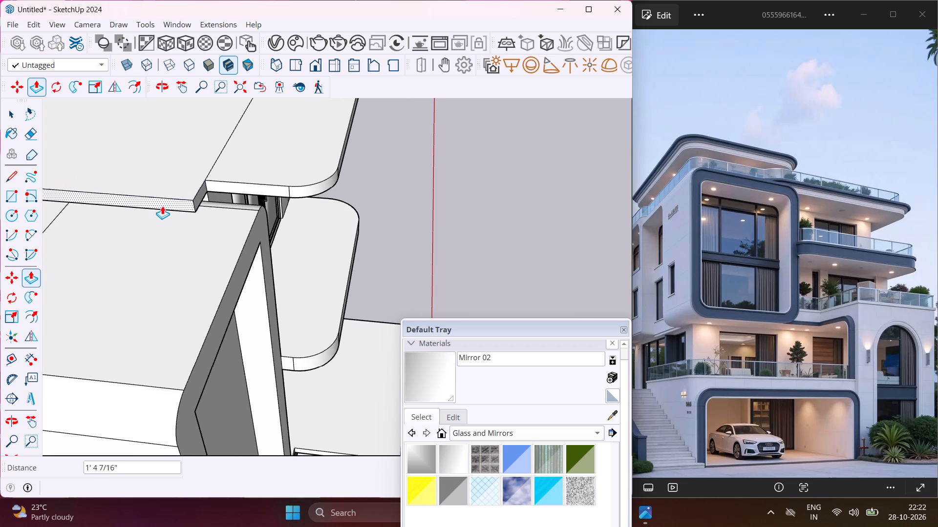
{"action": "scroll", "coordinate": [162, 206], "scroll_direction": "down", "scroll_amount": 9}
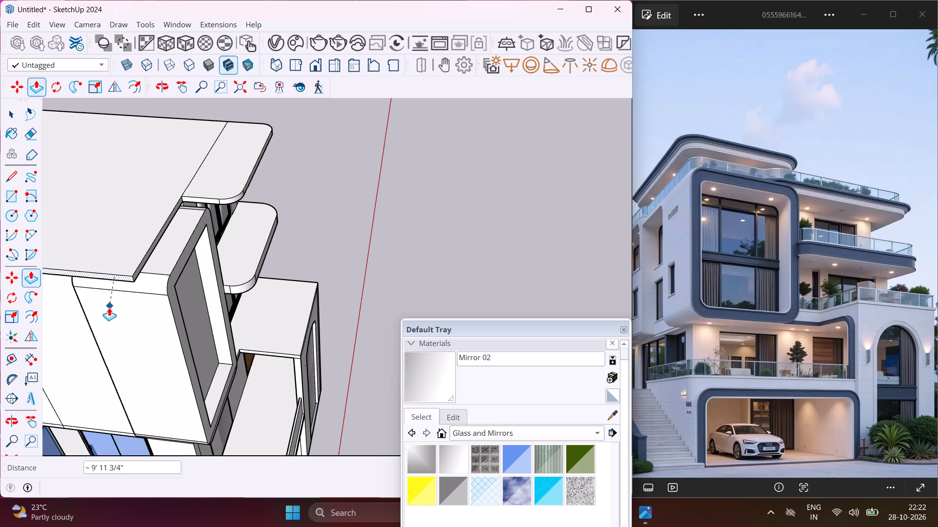
{"action": "left_click", "coordinate": [109, 307]}
{"action": "scroll", "coordinate": [199, 204], "scroll_direction": "up", "scroll_amount": 3}
{"action": "key", "text": "Escape"}
Push/Pull the adjoining front section of the roof slab's stair-side edge out about 9' 11 3/4", level with the extended part.
{"action": "scroll", "coordinate": [208, 192], "scroll_direction": "up", "scroll_amount": 8}
{"action": "left_click", "coordinate": [208, 201]}
{"action": "scroll", "coordinate": [205, 202], "scroll_direction": "down", "scroll_amount": 10}
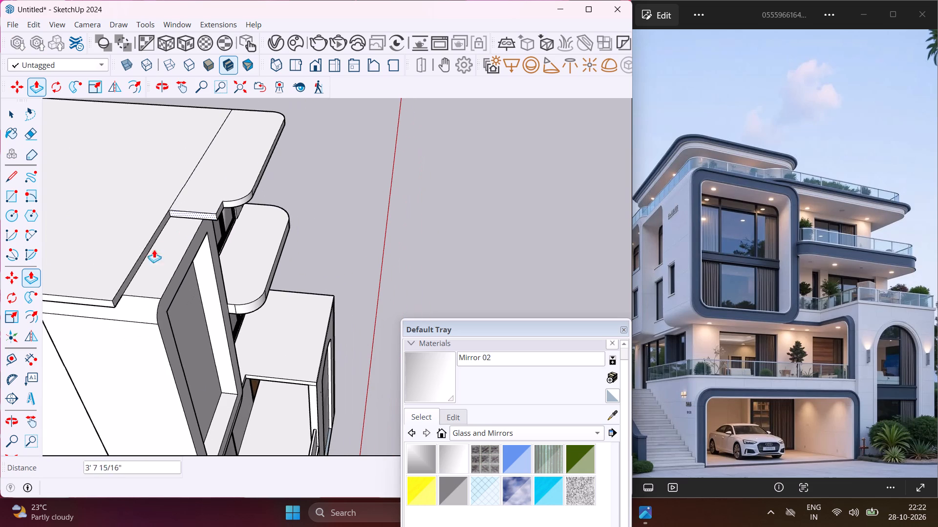
{"action": "left_click", "coordinate": [104, 301]}
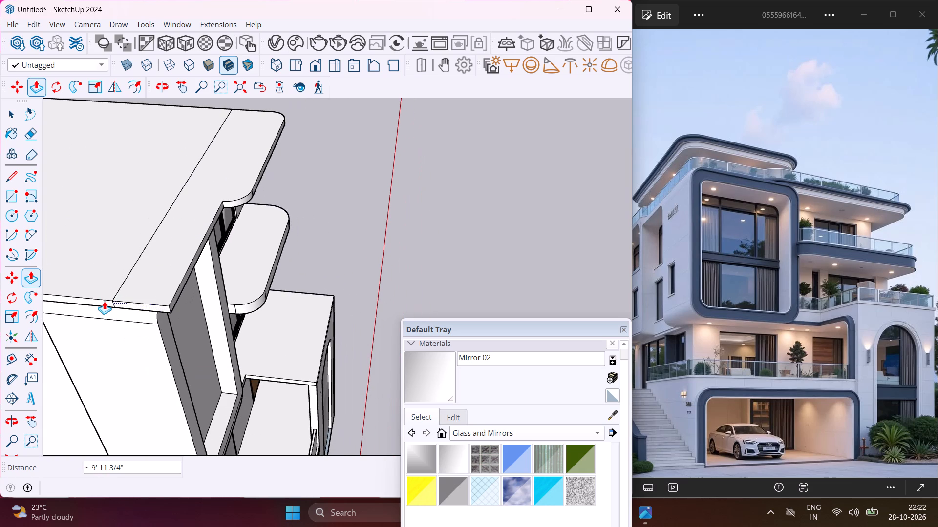
{"action": "key", "text": "Escape"}
{"action": "key", "text": "space"}
Draw a rounding arc of about 9" radius across the extended roof slab's outer front corner.
{"action": "scroll", "coordinate": [156, 295], "scroll_direction": "up", "scroll_amount": 6}
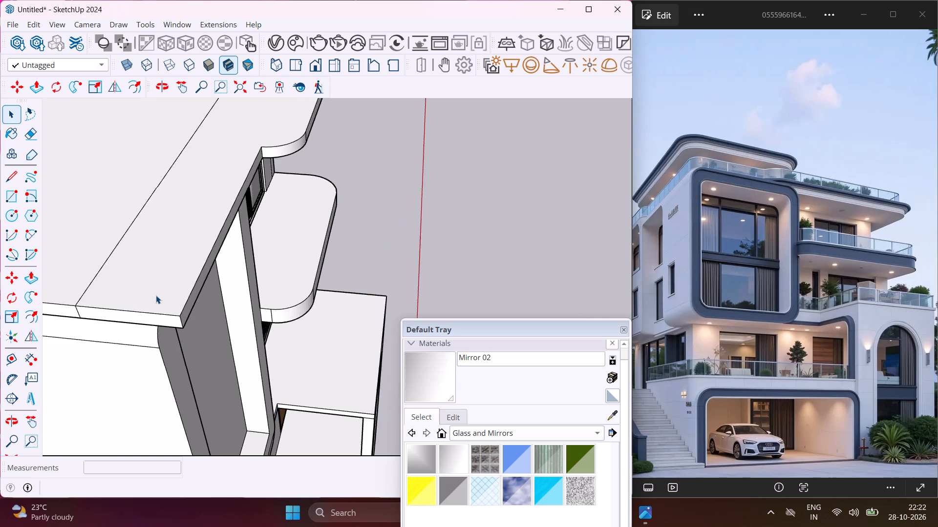
{"action": "scroll", "coordinate": [156, 295], "scroll_direction": "up", "scroll_amount": 1}
{"action": "middle_click_drag", "start_coordinate": [156, 295], "coordinate": [189, 316]}
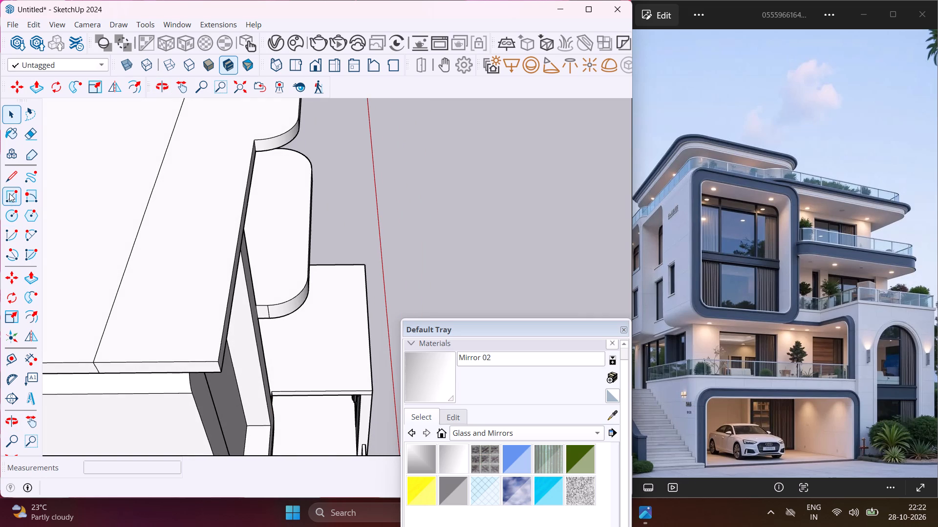
{"action": "left_click", "coordinate": [25, 233]}
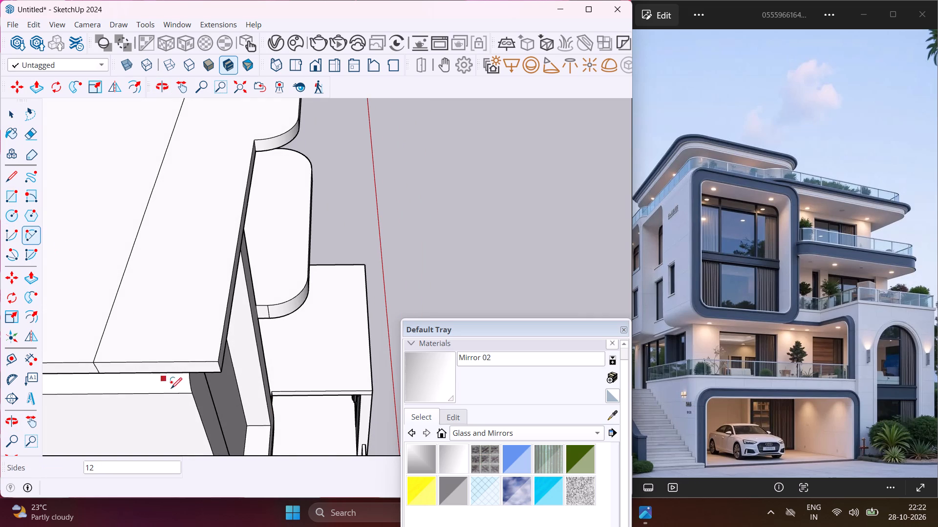
{"action": "scroll", "coordinate": [177, 383], "scroll_direction": "up", "scroll_amount": 3}
{"action": "left_click", "coordinate": [192, 353]}
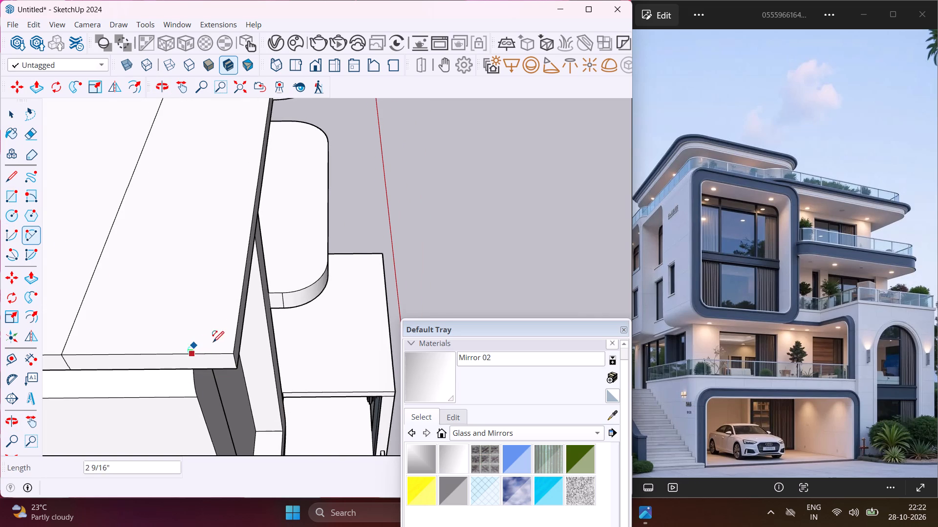
{"action": "left_click", "coordinate": [236, 325]}
{"action": "left_click", "coordinate": [234, 334]}
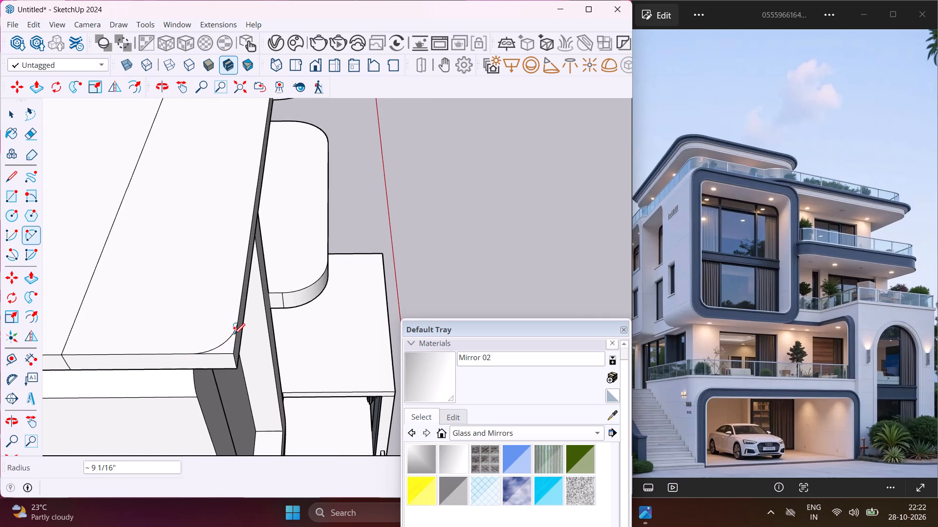
{"action": "key", "text": "Escape"}
{"action": "key", "text": "space"}
Push/Pull the corner piece outside the arc down 6" through the roof slab to round off the corner.
{"action": "scroll", "coordinate": [229, 352], "scroll_direction": "up", "scroll_amount": 3}
{"action": "left_click", "coordinate": [229, 348]}
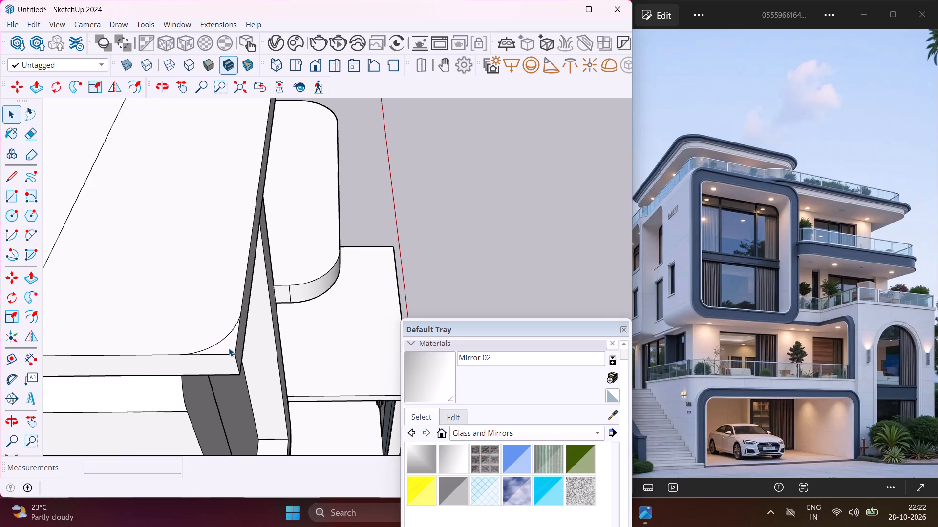
{"action": "key", "text": "p"}
{"action": "left_click", "coordinate": [229, 348]}
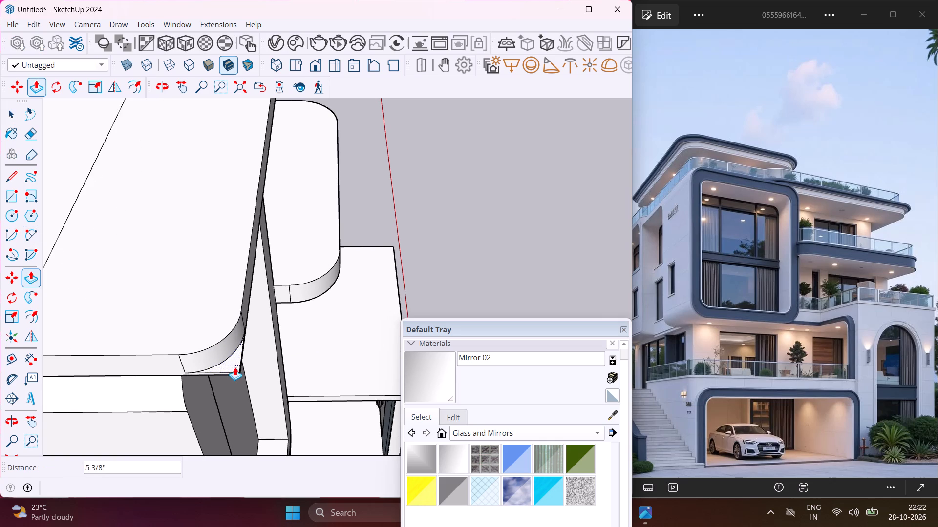
{"action": "left_click", "coordinate": [237, 372]}
{"action": "scroll", "coordinate": [277, 313], "scroll_direction": "down", "scroll_amount": 7}
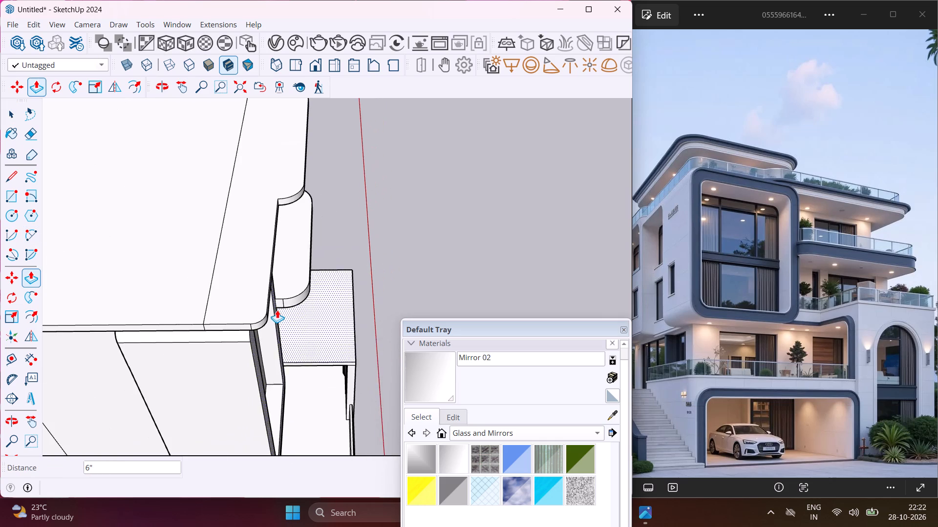
{"action": "scroll", "coordinate": [277, 310], "scroll_direction": "down", "scroll_amount": 6}
{"action": "key", "text": "Escape"}
{"action": "key", "text": "space"}
Erase the seam line running across the top of the roof slab.
{"action": "scroll", "coordinate": [226, 304], "scroll_direction": "up", "scroll_amount": 4}
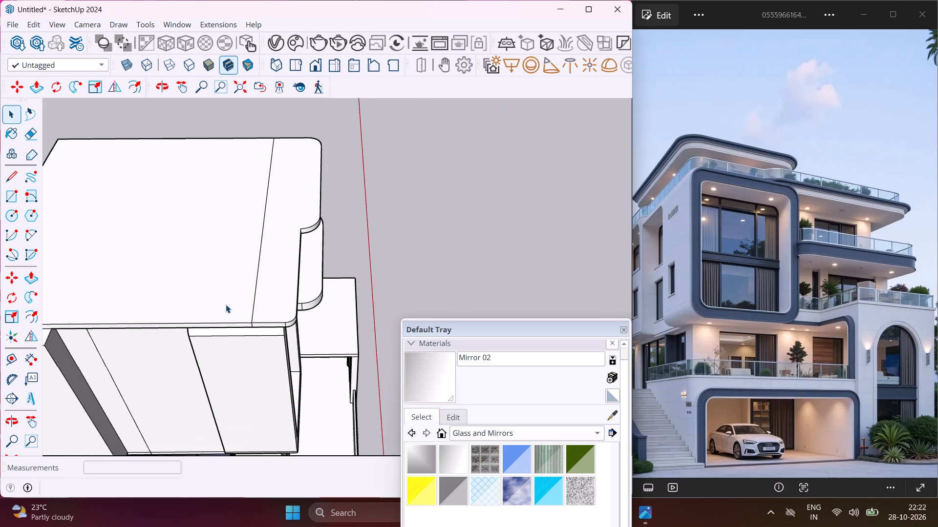
{"action": "scroll", "coordinate": [226, 304], "scroll_direction": "up", "scroll_amount": 5}
{"action": "key", "text": "e"}
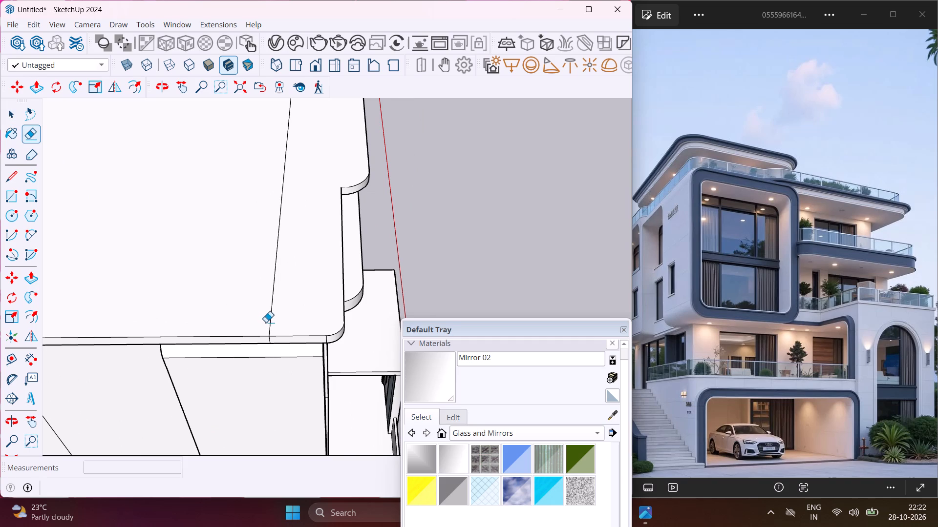
{"action": "scroll", "coordinate": [266, 322], "scroll_direction": "up", "scroll_amount": 3}
{"action": "left_click", "coordinate": [270, 325]}
{"action": "scroll", "coordinate": [267, 321], "scroll_direction": "down", "scroll_amount": 11}
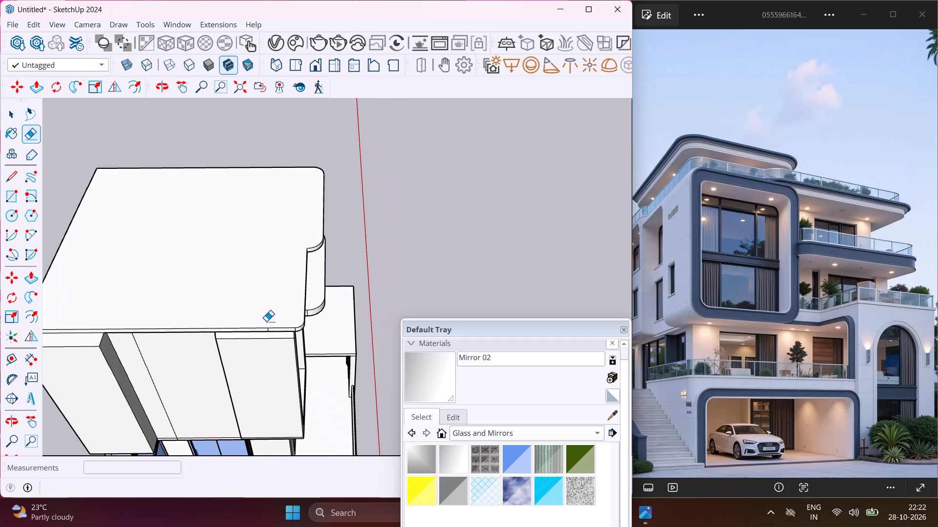
{"action": "key", "text": "Escape"}
{"action": "key", "text": "space"}
Offset the outline of the terrace floor above the arched bay inward by about 5 1/4".
{"action": "middle_click_drag", "start_coordinate": [293, 328], "coordinate": [84, 265]}
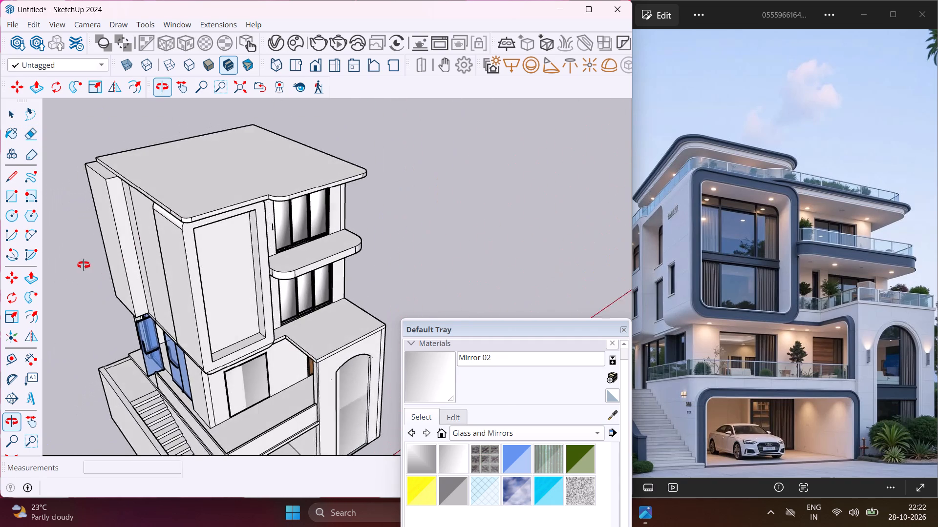
{"action": "middle_click_drag", "start_coordinate": [84, 265], "coordinate": [58, 244]}
{"action": "scroll", "coordinate": [186, 258], "scroll_direction": "down", "scroll_amount": 5}
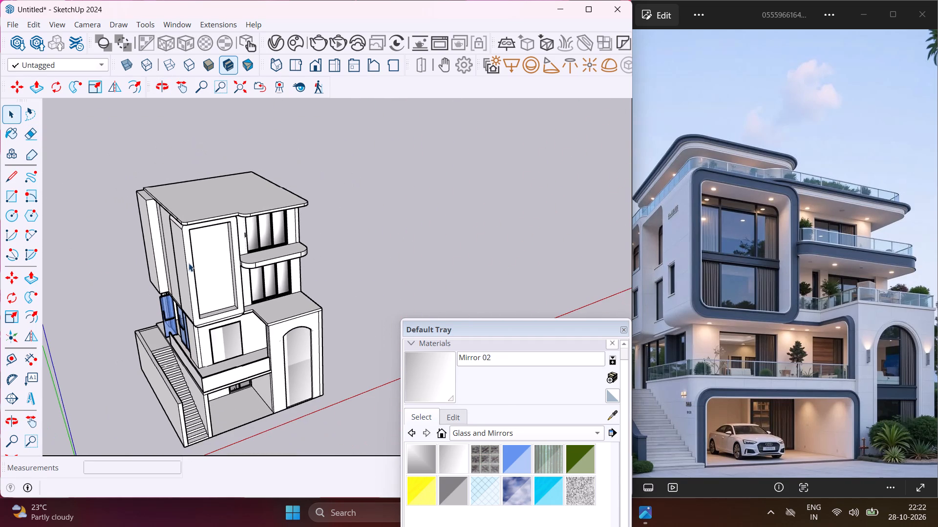
{"action": "scroll", "coordinate": [251, 307], "scroll_direction": "up", "scroll_amount": 7}
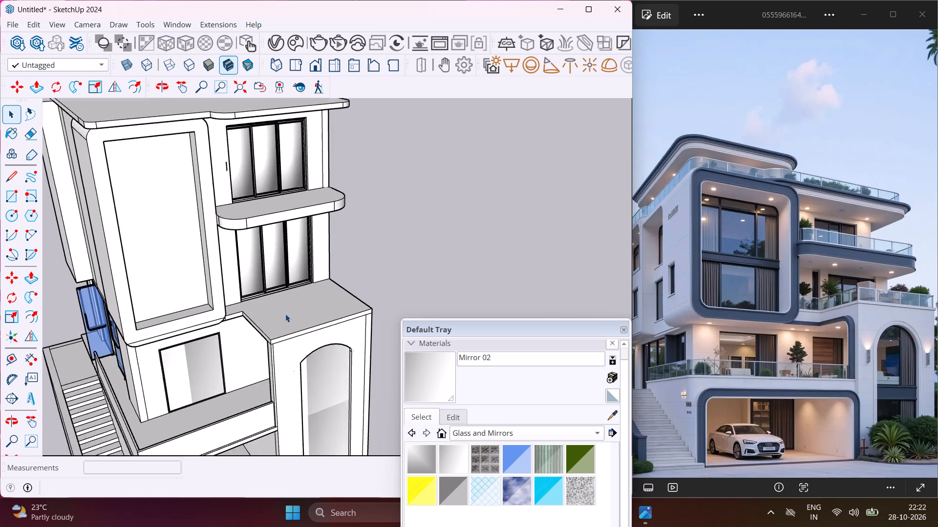
{"action": "scroll", "coordinate": [285, 314], "scroll_direction": "up", "scroll_amount": 2}
{"action": "middle_click_drag", "start_coordinate": [285, 314], "coordinate": [235, 345]}
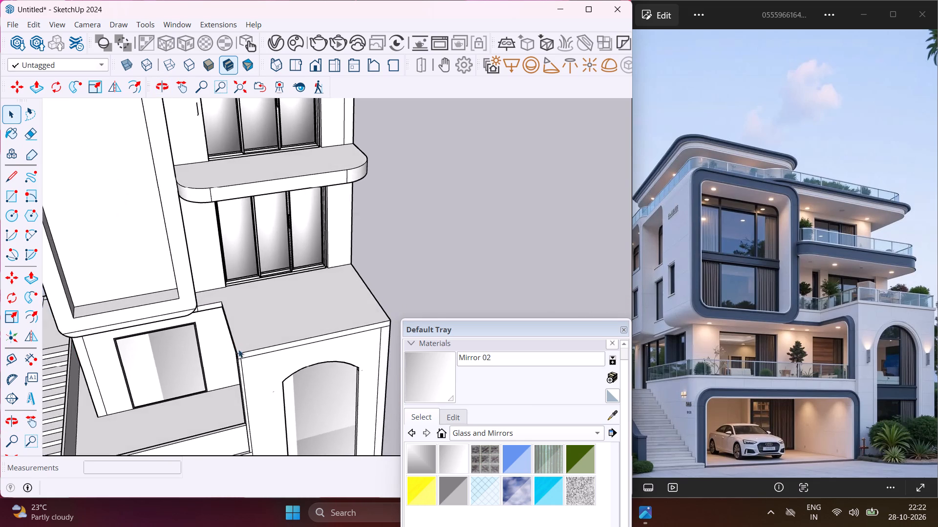
{"action": "scroll", "coordinate": [248, 353], "scroll_direction": "up", "scroll_amount": 3}
{"action": "left_click", "coordinate": [248, 346]}
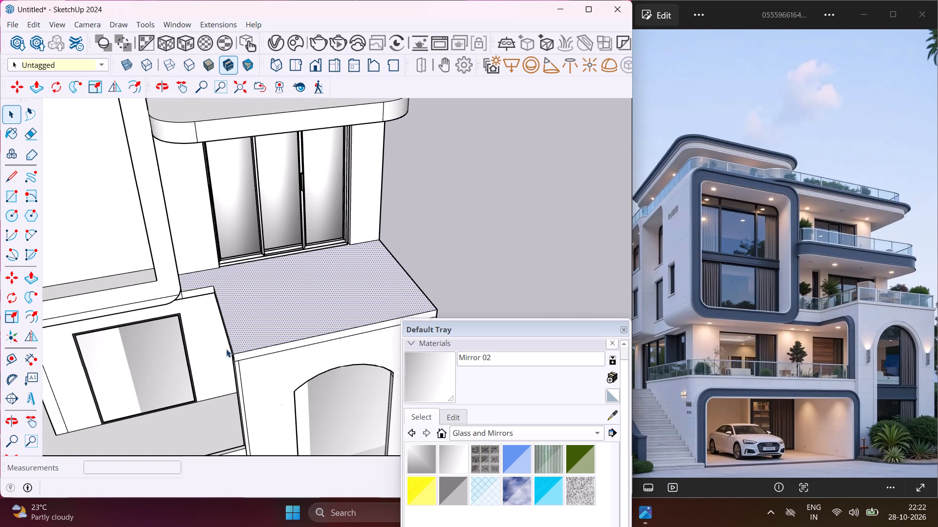
{"action": "left_click", "coordinate": [33, 324]}
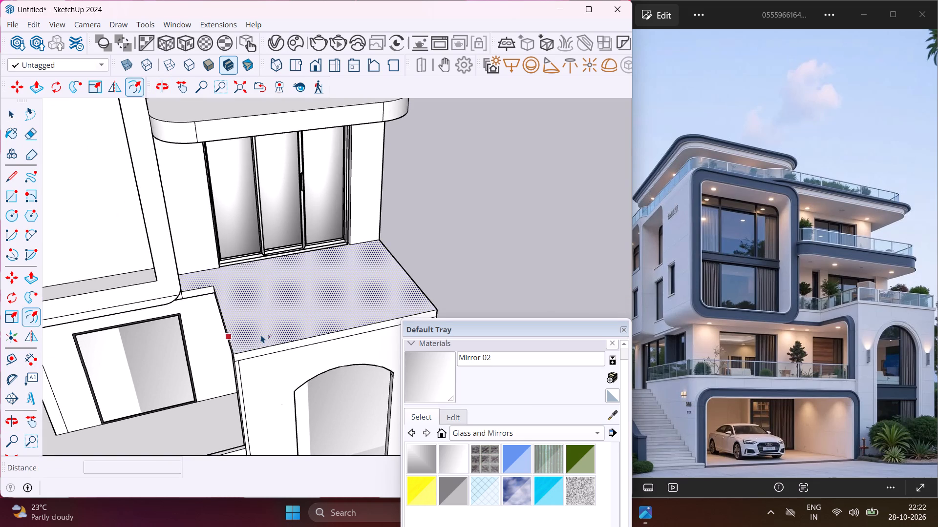
{"action": "scroll", "coordinate": [261, 335], "scroll_direction": "up", "scroll_amount": 7}
{"action": "left_click", "coordinate": [253, 348]}
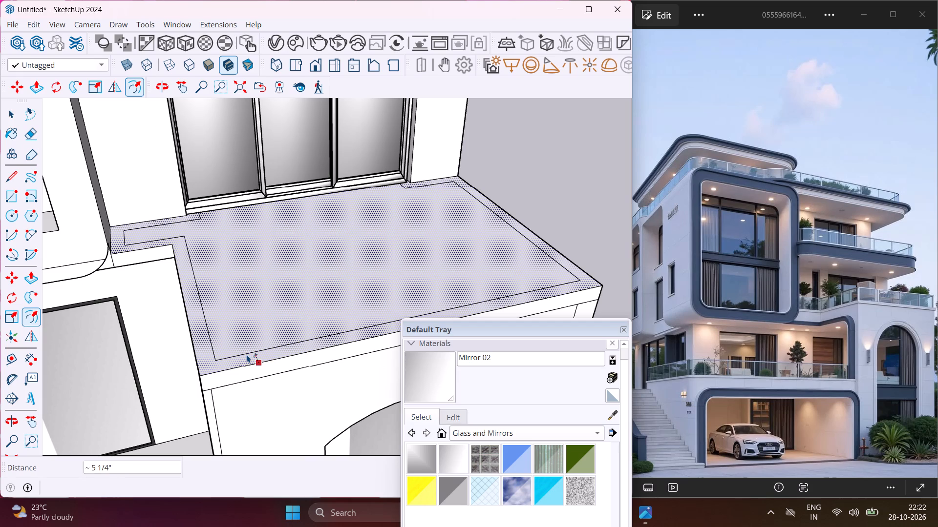
{"action": "left_click", "coordinate": [247, 354]}
Offset the outer edge of that terrace's border strip inward by about 3 1/2" to outline a thin inner strip.
{"action": "scroll", "coordinate": [243, 359], "scroll_direction": "up", "scroll_amount": 6}
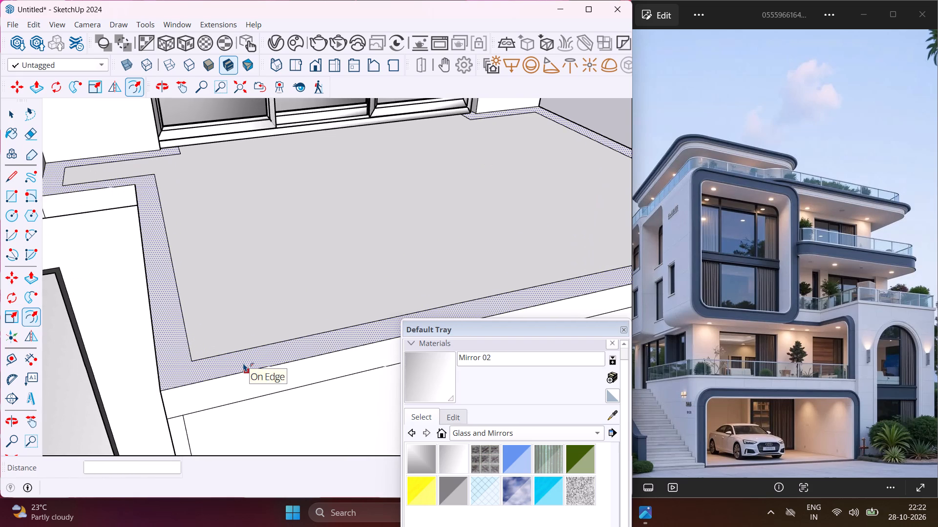
{"action": "left_click", "coordinate": [243, 363]}
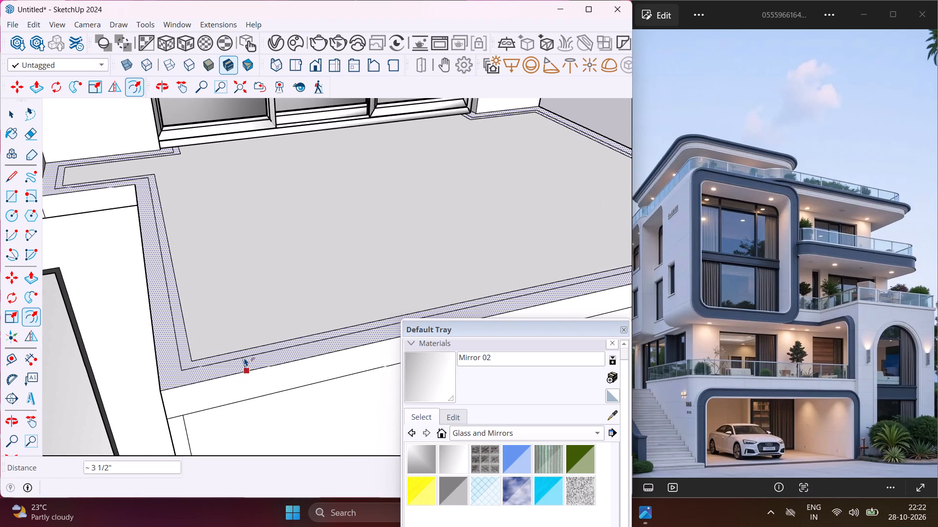
{"action": "left_click", "coordinate": [244, 358]}
{"action": "scroll", "coordinate": [244, 358], "scroll_direction": "down", "scroll_amount": 5}
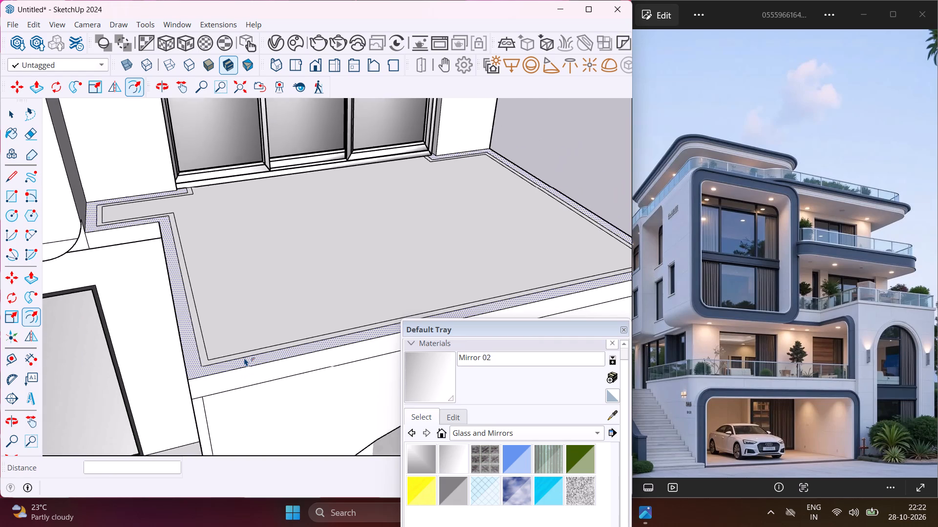
Draw lines extending both strip edges to the side wall at the terrace end beside the framed volume, the inner one about 5 1/4".
{"action": "key", "text": "Escape"}
{"action": "key", "text": "space"}
{"action": "scroll", "coordinate": [93, 196], "scroll_direction": "up", "scroll_amount": 10}
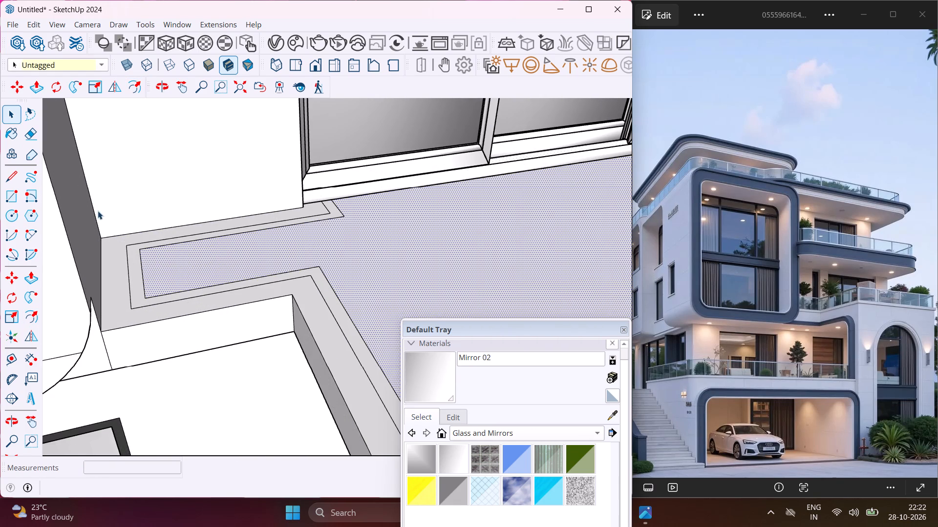
{"action": "left_click", "coordinate": [18, 172]}
{"action": "scroll", "coordinate": [136, 309], "scroll_direction": "up", "scroll_amount": 4}
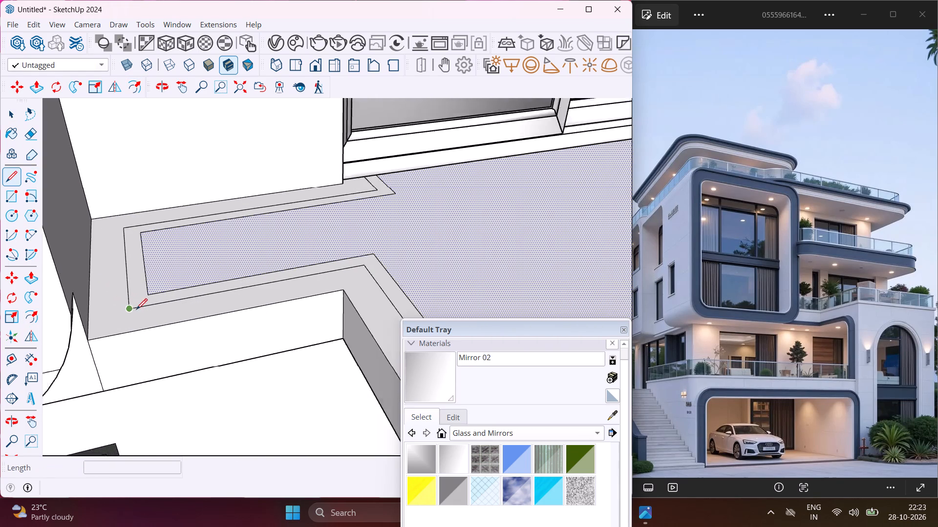
{"action": "left_click", "coordinate": [149, 294]}
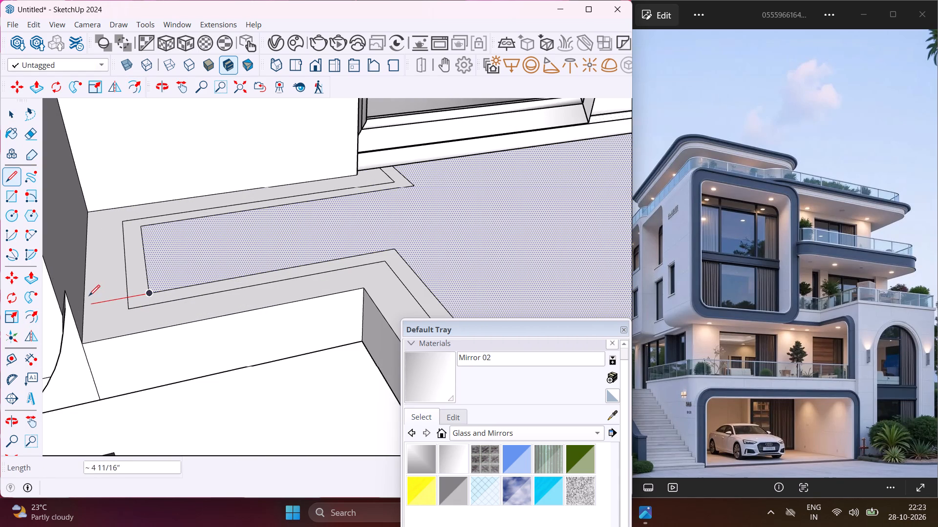
{"action": "left_click", "coordinate": [86, 304]}
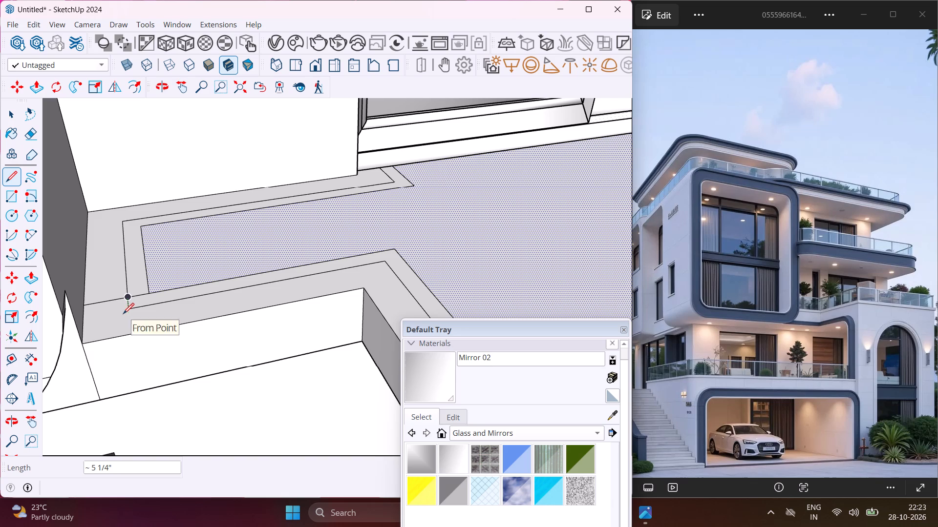
{"action": "key", "text": "ctrl+z"}
{"action": "left_click", "coordinate": [149, 294]}
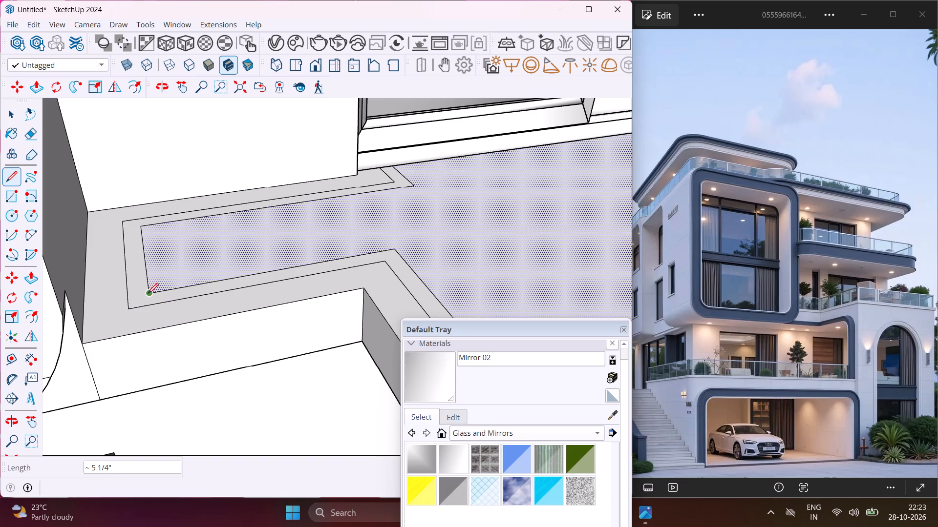
{"action": "left_click", "coordinate": [86, 305]}
{"action": "left_click", "coordinate": [128, 309]}
{"action": "left_click", "coordinate": [79, 317]}
Draw two lines about 3 1/2" and 5 1/4" long extending the strip's edges to the back wall at the terrace's outer end.
{"action": "scroll", "coordinate": [100, 282], "scroll_direction": "down", "scroll_amount": 14}
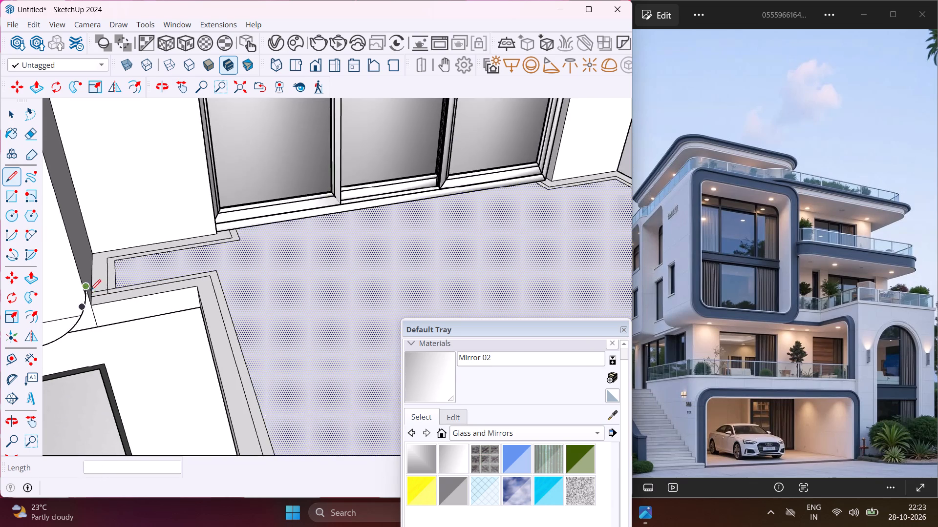
{"action": "scroll", "coordinate": [90, 290], "scroll_direction": "down", "scroll_amount": 3}
{"action": "scroll", "coordinate": [426, 209], "scroll_direction": "up", "scroll_amount": 12}
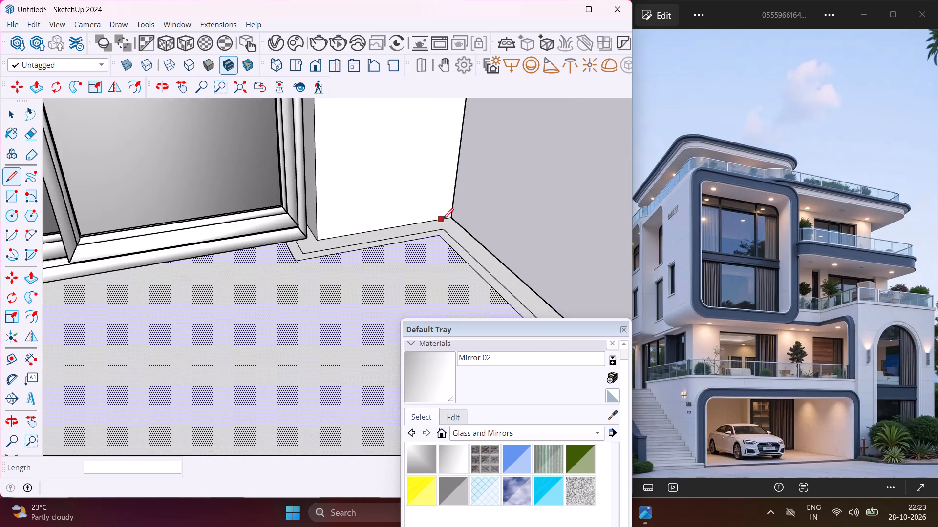
{"action": "scroll", "coordinate": [443, 219], "scroll_direction": "up", "scroll_amount": 6}
{"action": "left_click", "coordinate": [443, 240]}
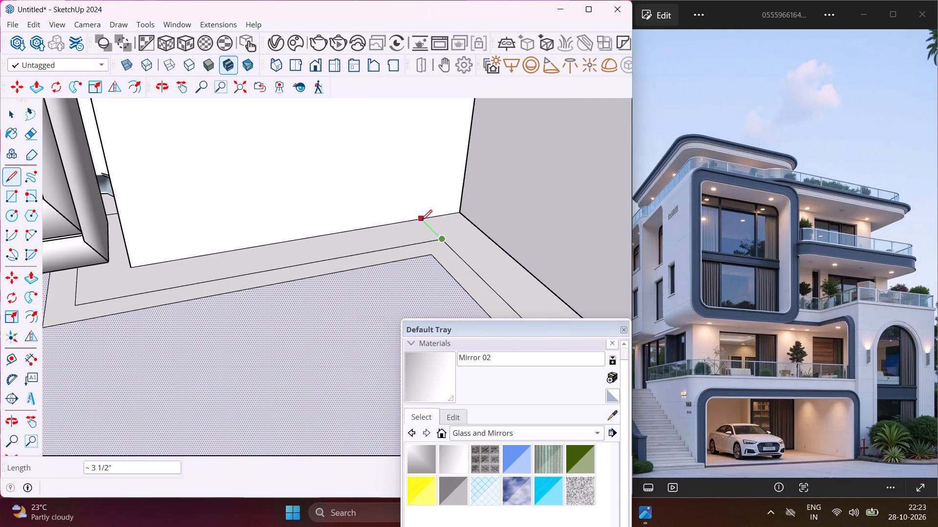
{"action": "left_click", "coordinate": [421, 221]}
{"action": "left_click", "coordinate": [430, 254]}
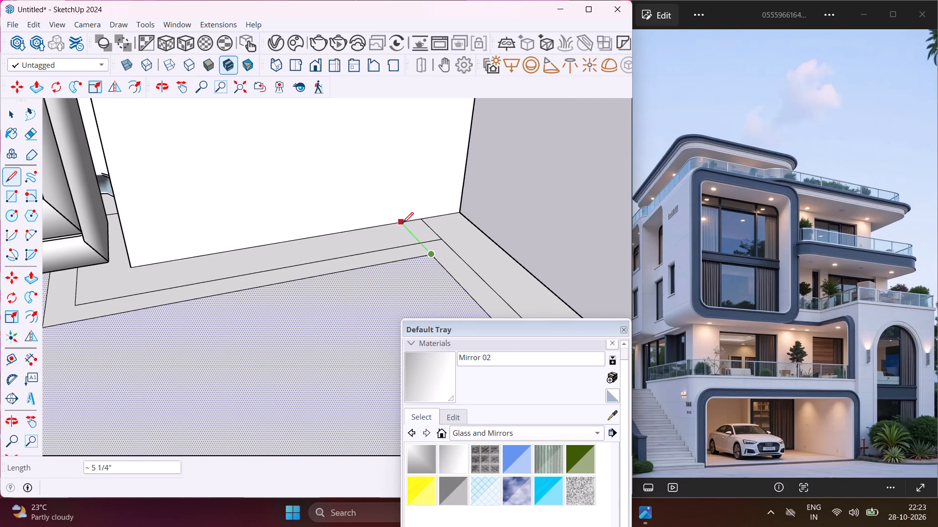
{"action": "left_click", "coordinate": [403, 223]}
{"action": "key", "text": "Escape"}
{"action": "key", "text": "space"}
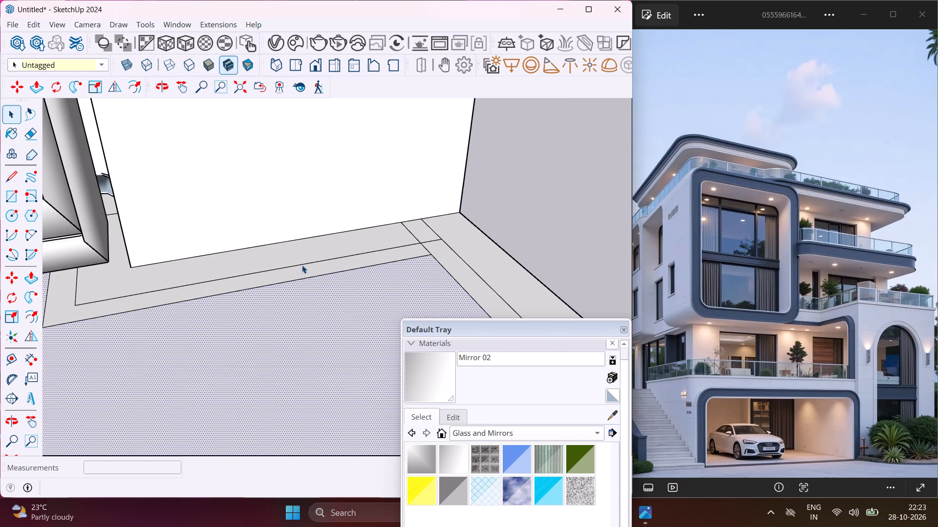
Erase the offset lines along the back wall and the cross seam in the strip at the terrace's outer end.
{"action": "scroll", "coordinate": [302, 265], "scroll_direction": "down", "scroll_amount": 6}
{"action": "key", "text": "e"}
{"action": "left_click_drag", "start_coordinate": [299, 268], "coordinate": [297, 263]}
{"action": "left_click_drag", "start_coordinate": [297, 262], "coordinate": [306, 283]}
{"action": "scroll", "coordinate": [379, 252], "scroll_direction": "up", "scroll_amount": 3}
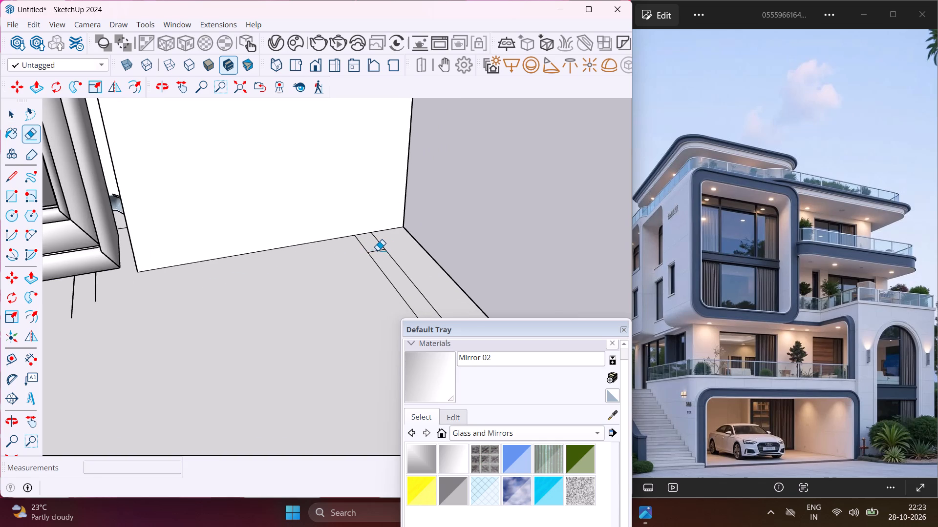
{"action": "left_click", "coordinate": [378, 250]}
{"action": "scroll", "coordinate": [346, 241], "scroll_direction": "down", "scroll_amount": 4}
{"action": "left_click_drag", "start_coordinate": [151, 285], "coordinate": [191, 264]}
Erase the remaining offset lines along the wall beside the framed volume and the short seam across the strip there.
{"action": "scroll", "coordinate": [181, 274], "scroll_direction": "down", "scroll_amount": 19}
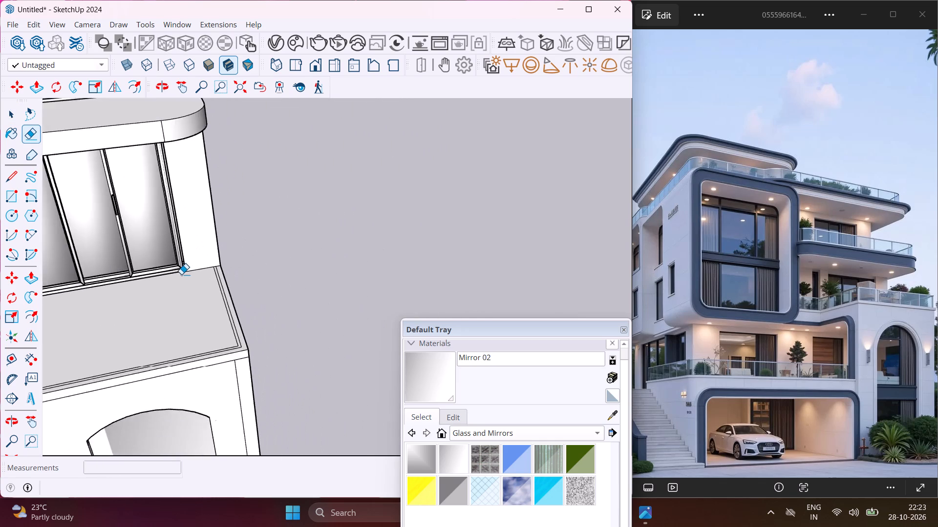
{"action": "scroll", "coordinate": [181, 274], "scroll_direction": "down", "scroll_amount": 12}
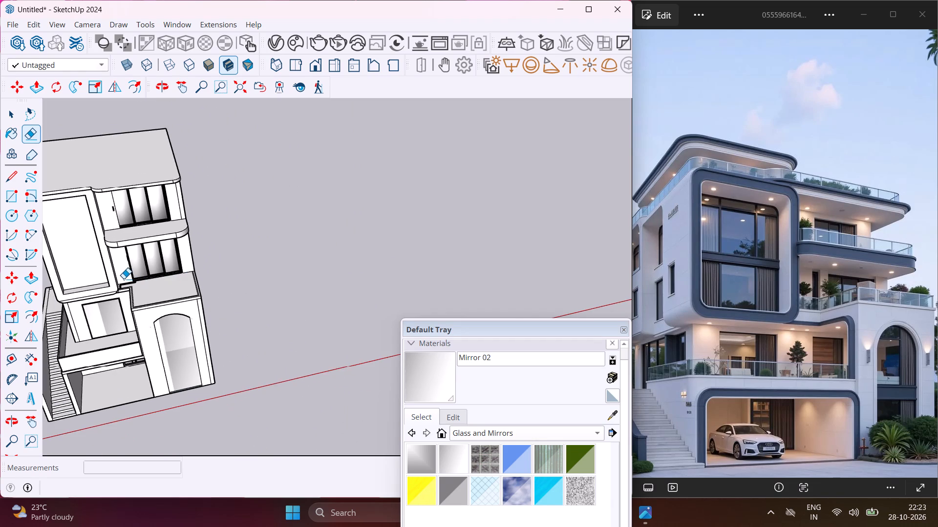
{"action": "scroll", "coordinate": [124, 279], "scroll_direction": "down", "scroll_amount": 1}
{"action": "scroll", "coordinate": [124, 279], "scroll_direction": "up", "scroll_amount": 18}
{"action": "scroll", "coordinate": [134, 304], "scroll_direction": "up", "scroll_amount": 10}
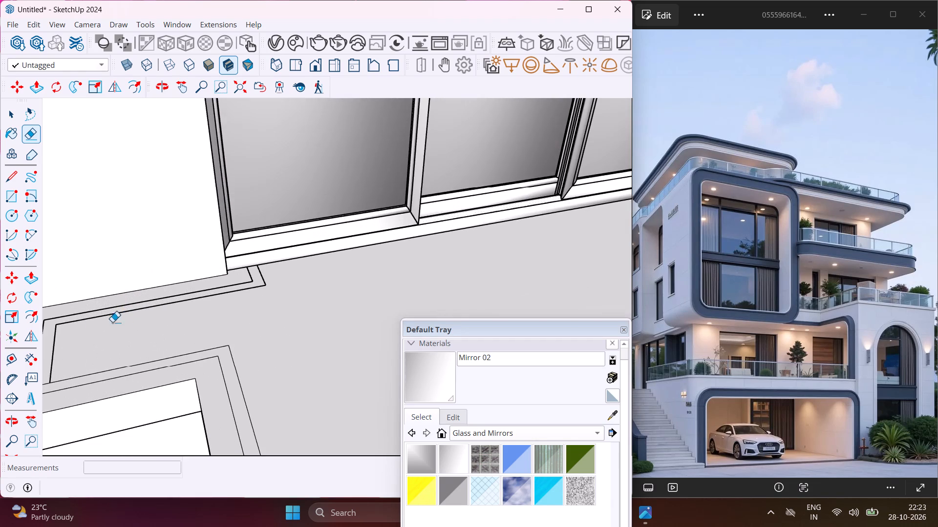
{"action": "scroll", "coordinate": [68, 333], "scroll_direction": "down", "scroll_amount": 6}
{"action": "left_click_drag", "start_coordinate": [47, 341], "coordinate": [65, 339]}
{"action": "left_click_drag", "start_coordinate": [79, 318], "coordinate": [100, 327]}
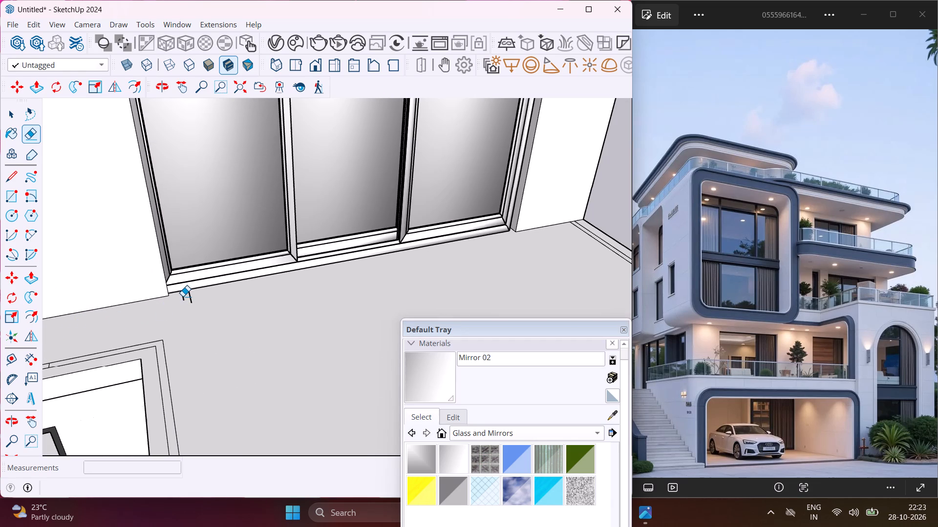
{"action": "left_click_drag", "start_coordinate": [183, 296], "coordinate": [199, 293]}
{"action": "scroll", "coordinate": [103, 344], "scroll_direction": "down", "scroll_amount": 4}
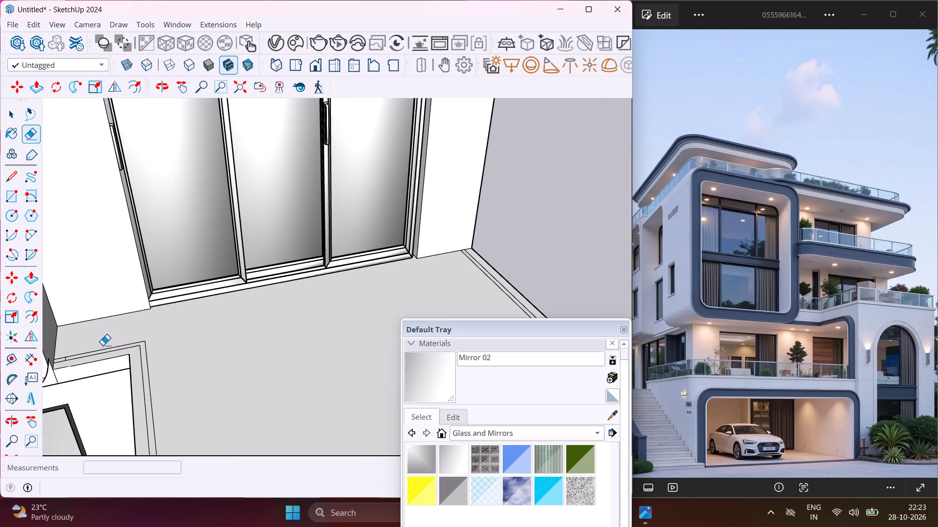
{"action": "scroll", "coordinate": [64, 356], "scroll_direction": "up", "scroll_amount": 20}
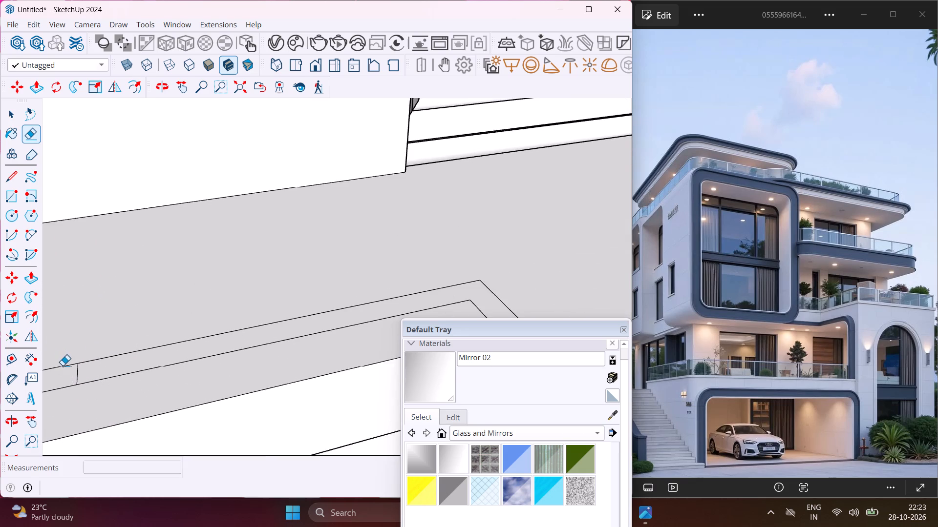
{"action": "scroll", "coordinate": [63, 365], "scroll_direction": "up", "scroll_amount": 2}
{"action": "left_click", "coordinate": [82, 373]}
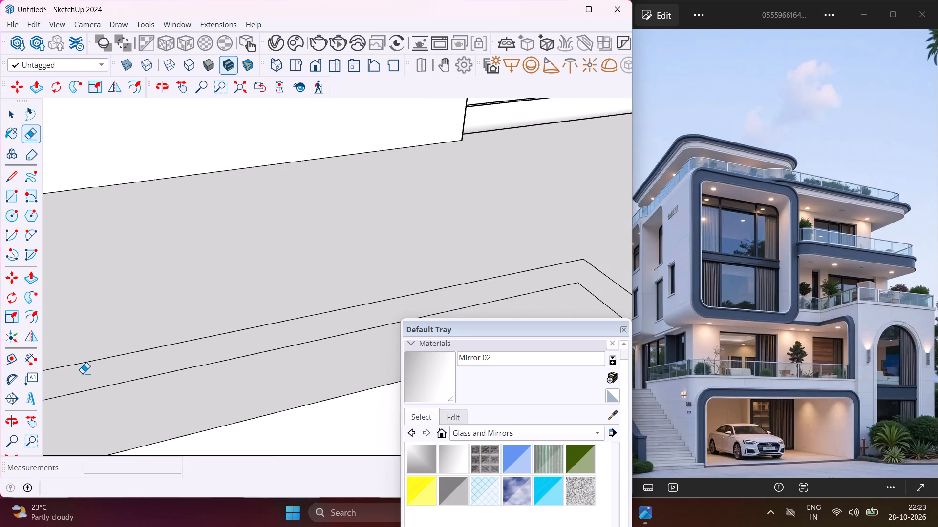
Push/Pull the thin strip around the terrace's open edges up 3' to form the railing.
{"action": "key", "text": "Escape"}
{"action": "key", "text": "space"}
{"action": "left_click", "coordinate": [82, 373]}
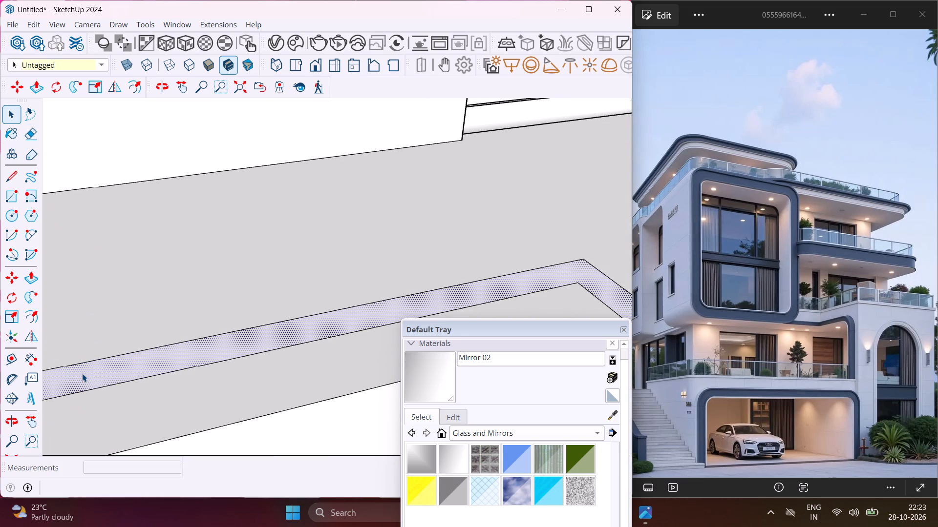
{"action": "key", "text": "p"}
{"action": "left_click", "coordinate": [82, 373]}
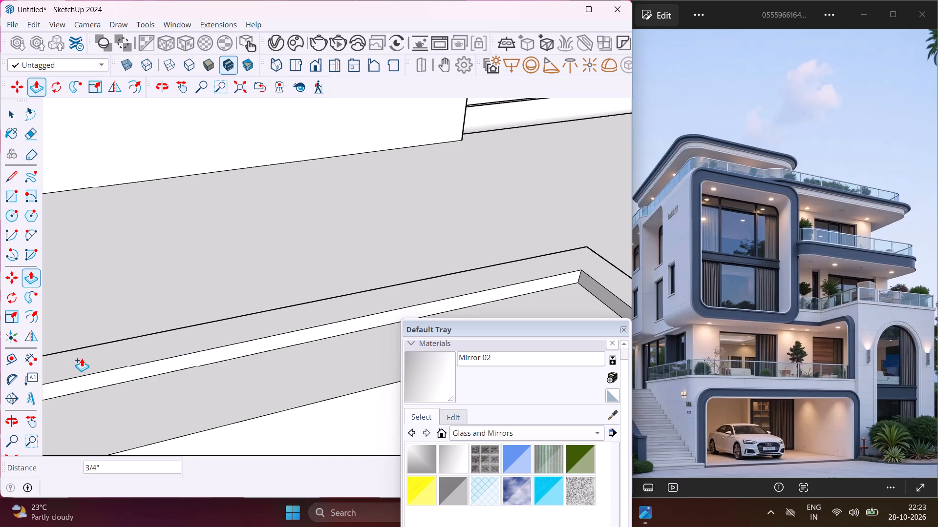
{"action": "key", "text": "9"}
{"action": "key", "text": "BackSpace"}
{"action": "type", "text": "3'"}
{"action": "key", "text": "Return"}
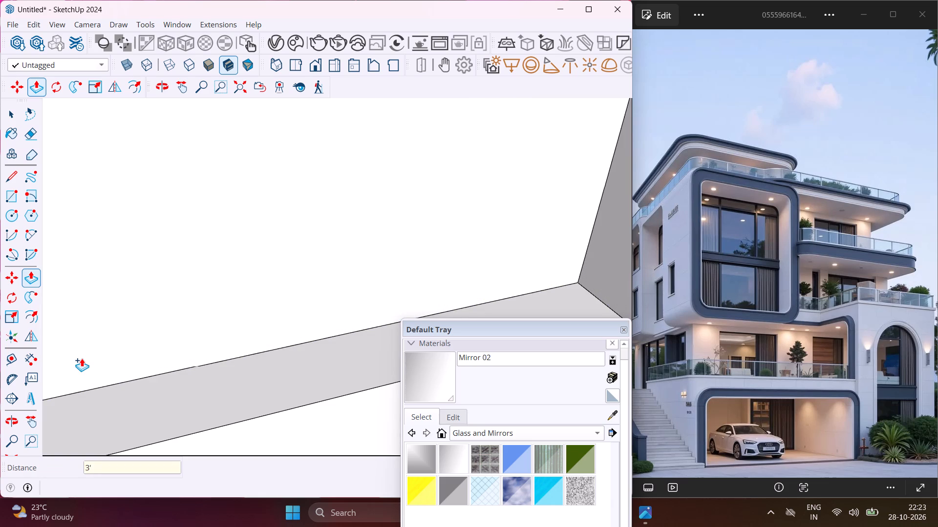
{"action": "scroll", "coordinate": [82, 358], "scroll_direction": "down", "scroll_amount": 11}
{"action": "scroll", "coordinate": [115, 395], "scroll_direction": "down", "scroll_amount": 4}
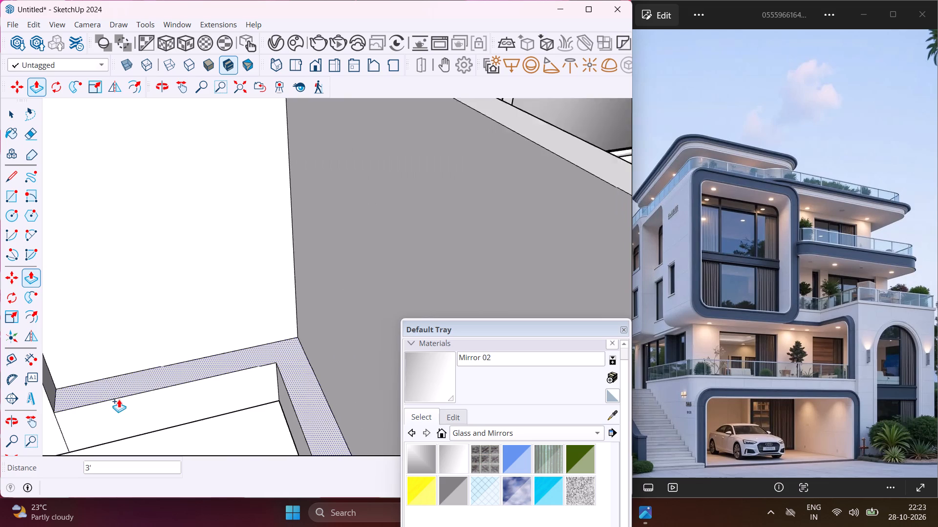
{"action": "scroll", "coordinate": [119, 399], "scroll_direction": "down", "scroll_amount": 19}
{"action": "scroll", "coordinate": [118, 387], "scroll_direction": "down", "scroll_amount": 4}
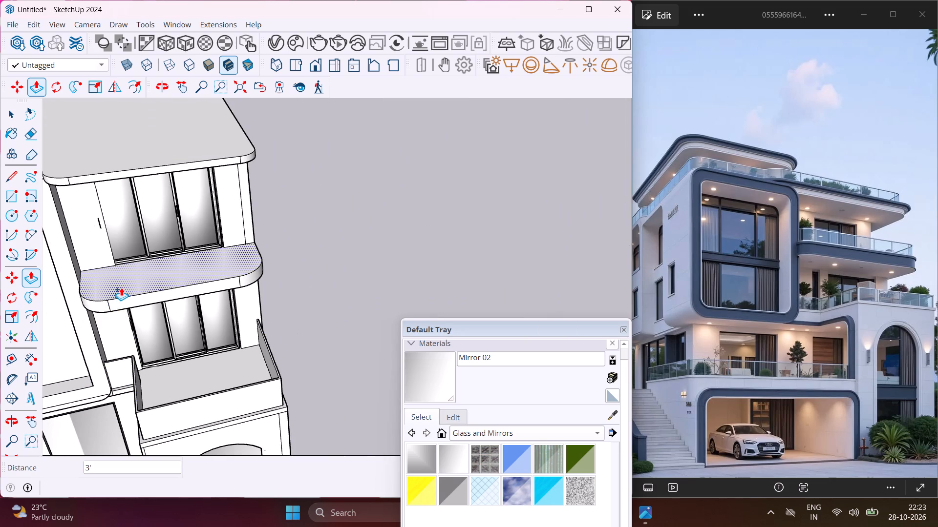
{"action": "key", "text": "Escape"}
{"action": "key", "text": "space"}
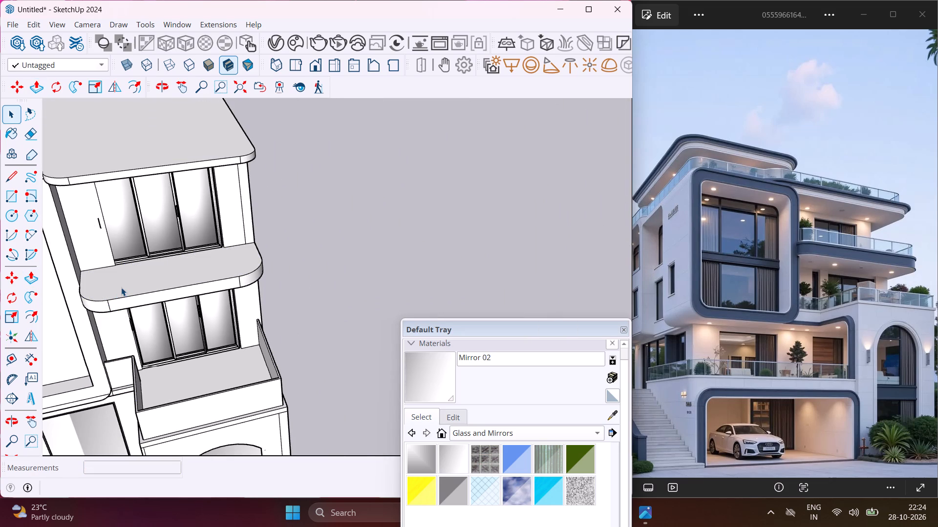
Offset the top outline of the rounded balcony slab above this terrace inward by about 4 15/16".
{"action": "middle_click_drag", "start_coordinate": [121, 287], "coordinate": [194, 315]}
{"action": "scroll", "coordinate": [196, 316], "scroll_direction": "up", "scroll_amount": 4}
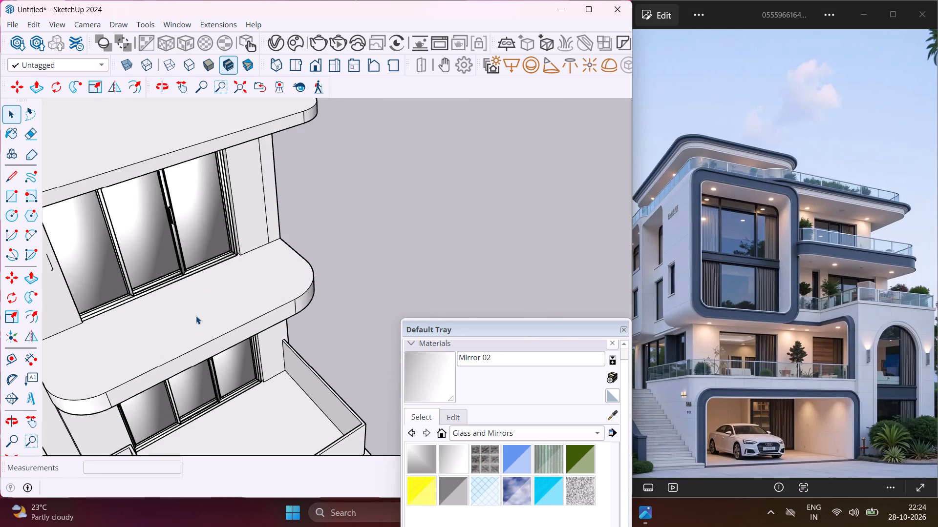
{"action": "scroll", "coordinate": [197, 316], "scroll_direction": "down", "scroll_amount": 5}
{"action": "left_click", "coordinate": [178, 339]}
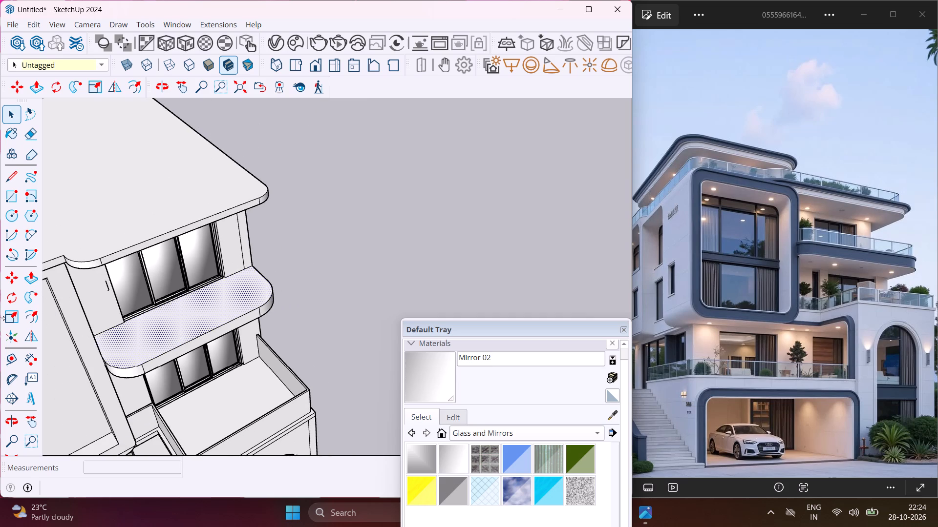
{"action": "left_click", "coordinate": [32, 316]}
{"action": "scroll", "coordinate": [112, 366], "scroll_direction": "up", "scroll_amount": 7}
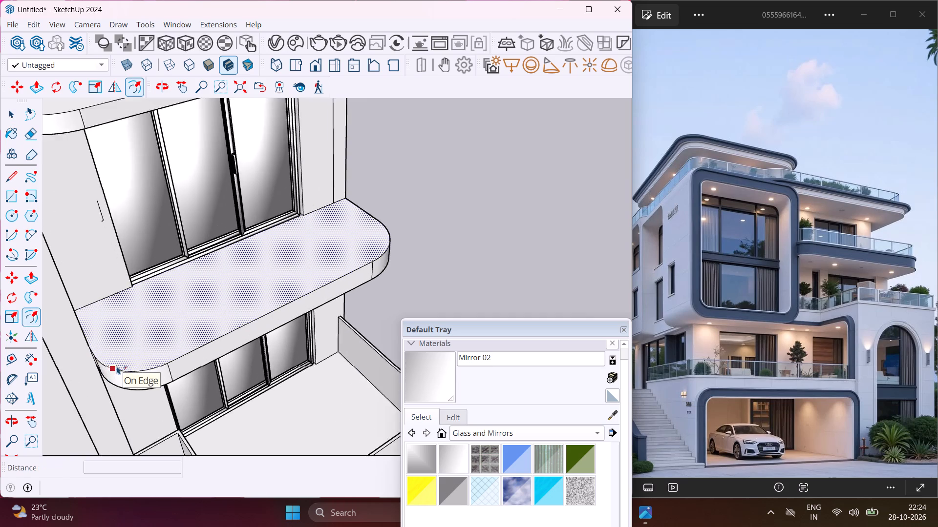
{"action": "scroll", "coordinate": [117, 366], "scroll_direction": "up", "scroll_amount": 7}
{"action": "left_click", "coordinate": [117, 366]}
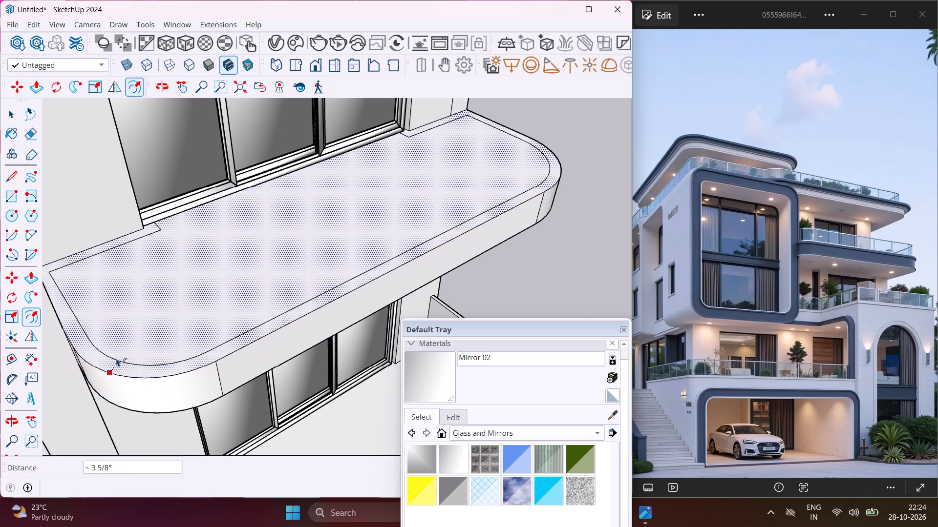
{"action": "left_click", "coordinate": [117, 356]}
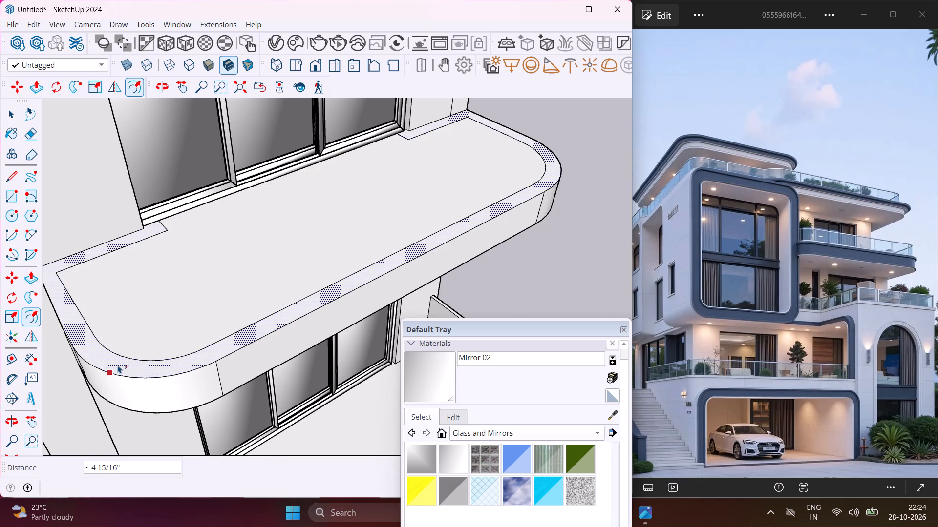
Offset the outer edge of the rounded balcony's border inward by about 3" to outline a thin inner strip.
{"action": "scroll", "coordinate": [118, 365], "scroll_direction": "up", "scroll_amount": 3}
{"action": "left_click", "coordinate": [118, 365]}
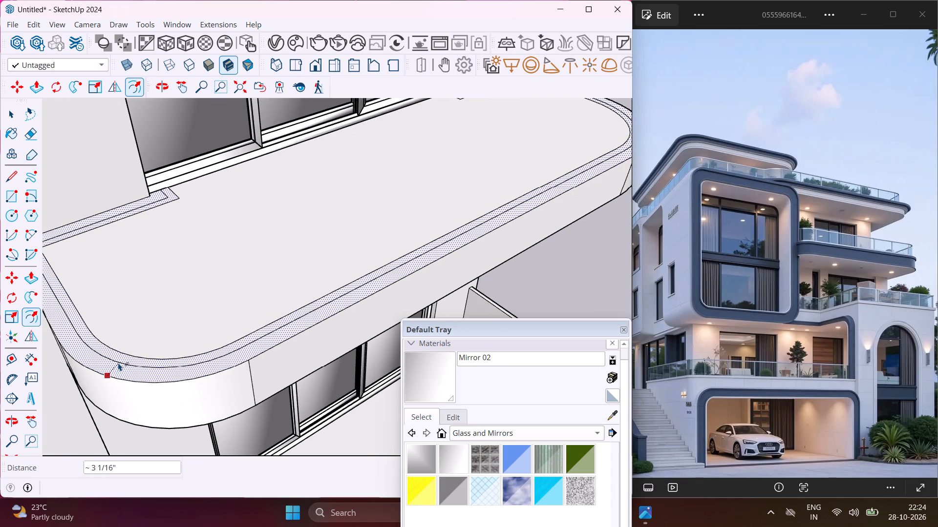
{"action": "left_click", "coordinate": [118, 363]}
{"action": "scroll", "coordinate": [129, 355], "scroll_direction": "down", "scroll_amount": 5}
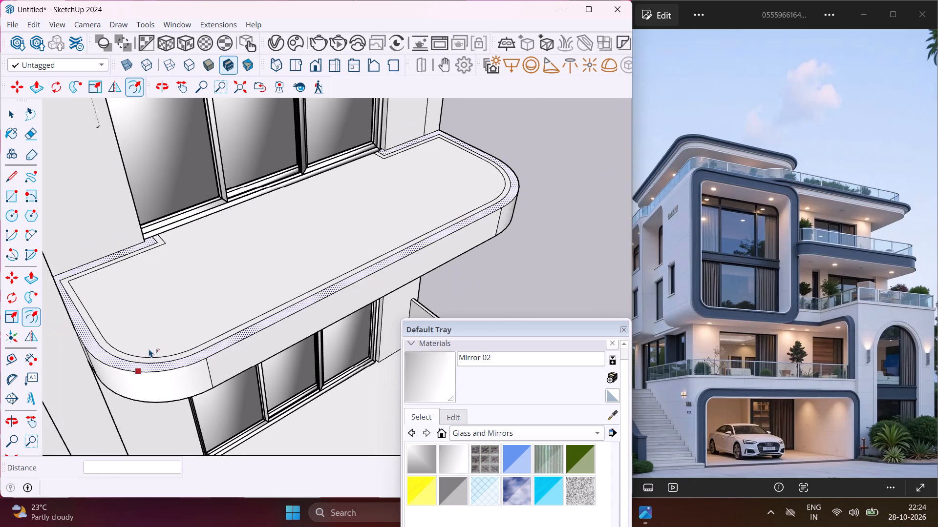
{"action": "key", "text": "Escape"}
{"action": "key", "text": "space"}
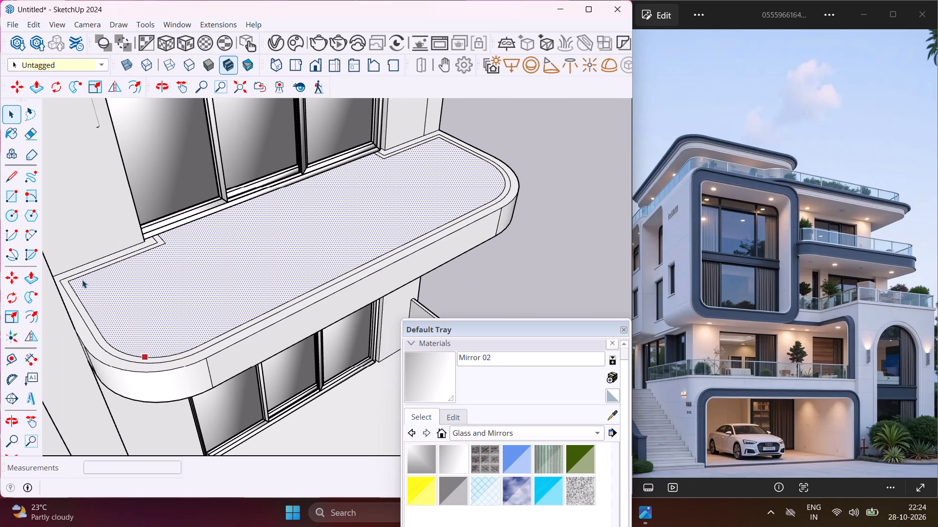
Draw short lines of about 3 1/16" and 4 15/16" extending the balcony border's two offset lines to the wall beside the framed volume.
{"action": "left_click", "coordinate": [10, 180]}
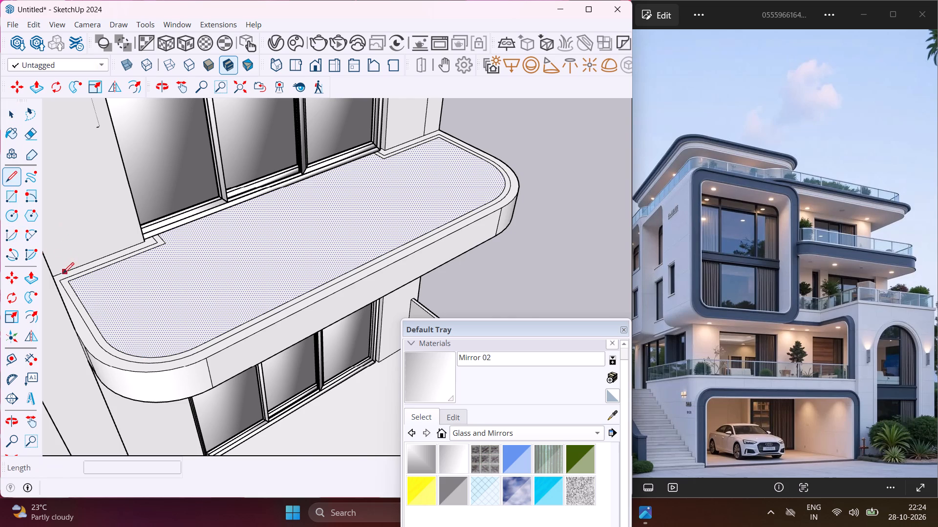
{"action": "scroll", "coordinate": [62, 275], "scroll_direction": "up", "scroll_amount": 7}
{"action": "left_click", "coordinate": [60, 282]}
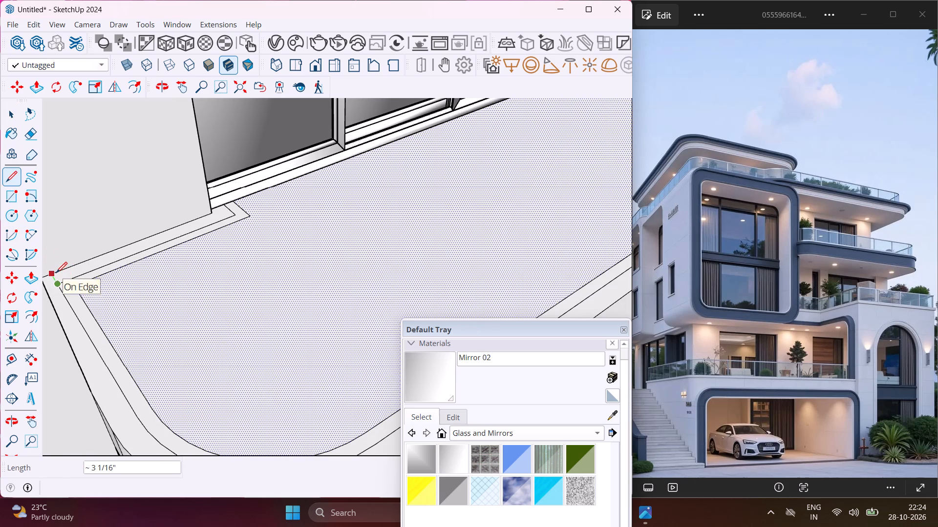
{"action": "left_click", "coordinate": [56, 273]}
{"action": "left_click", "coordinate": [73, 284]}
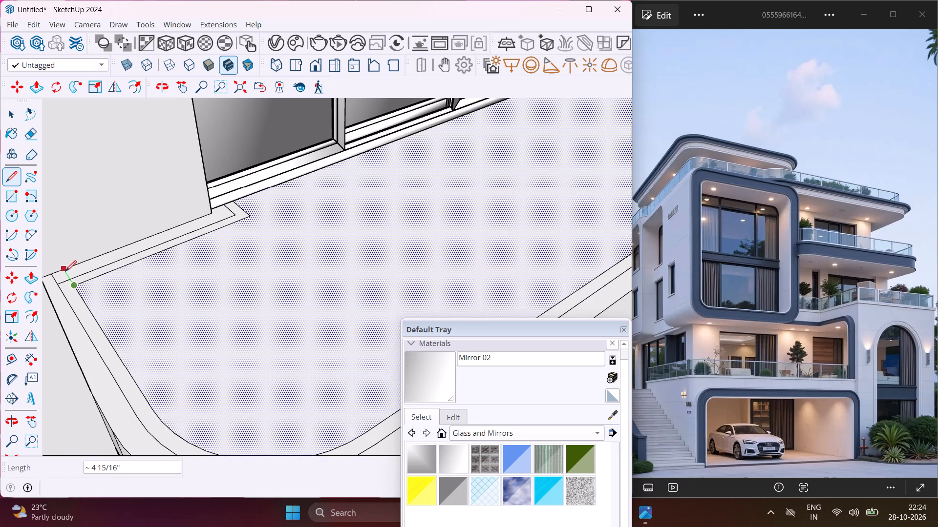
{"action": "left_click", "coordinate": [65, 271]}
{"action": "scroll", "coordinate": [55, 285], "scroll_direction": "down", "scroll_amount": 7}
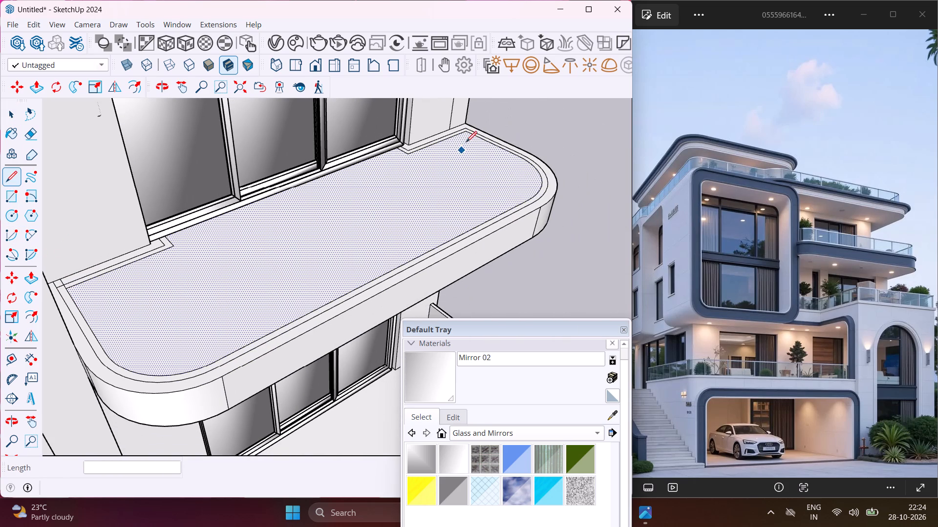
Draw two short lines extending the balcony border's offset lines to the wall at the end away from the framed volume.
{"action": "scroll", "coordinate": [473, 128], "scroll_direction": "up", "scroll_amount": 12}
{"action": "middle_click_drag", "start_coordinate": [466, 124], "coordinate": [471, 148]}
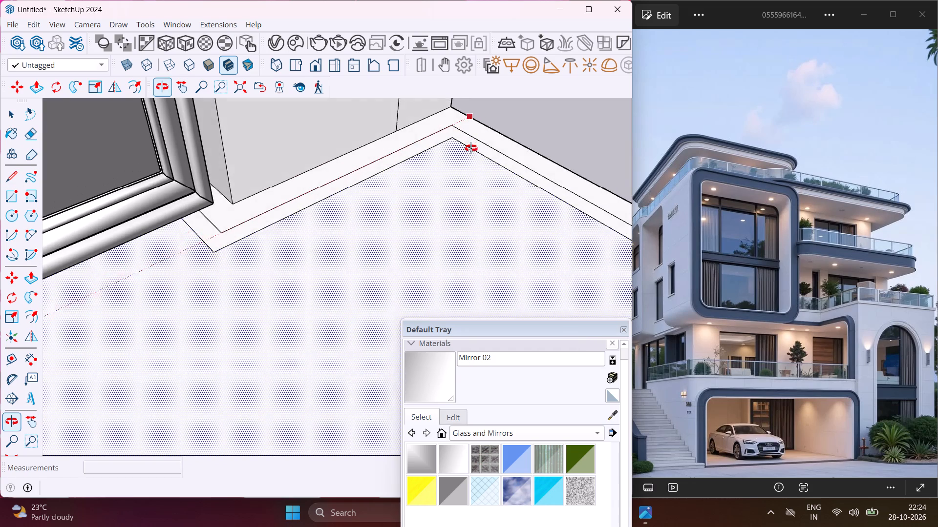
{"action": "middle_click_drag", "start_coordinate": [471, 148], "coordinate": [471, 152]}
{"action": "scroll", "coordinate": [456, 134], "scroll_direction": "up", "scroll_amount": 3}
{"action": "left_click", "coordinate": [451, 138]}
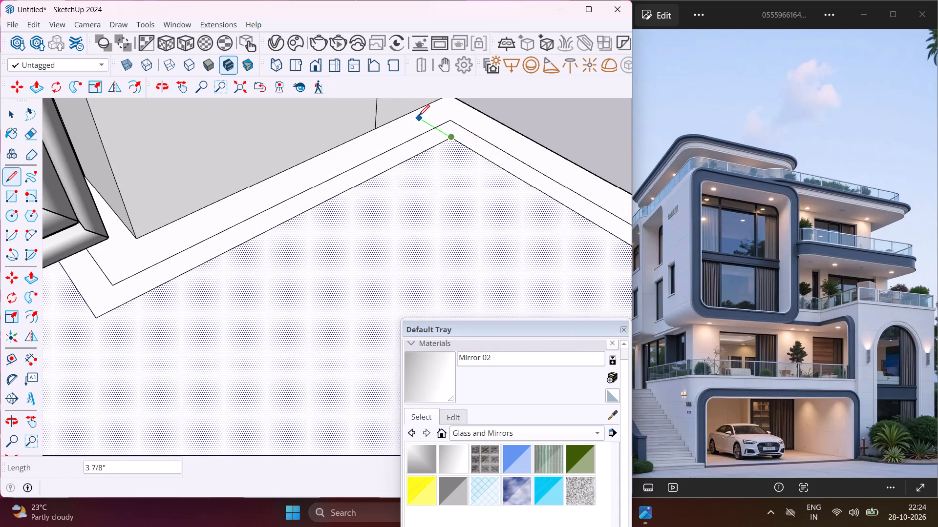
{"action": "left_click", "coordinate": [412, 111]}
{"action": "left_click", "coordinate": [452, 119]}
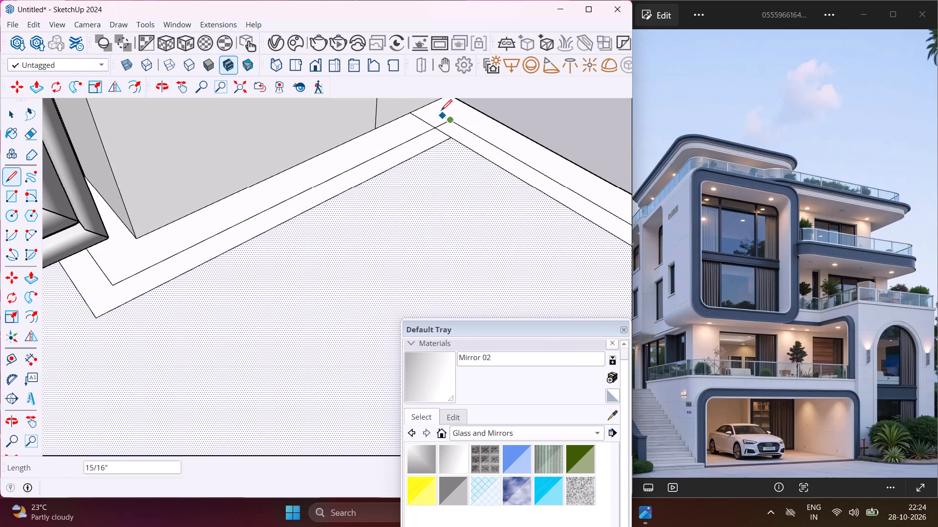
{"action": "left_click", "coordinate": [429, 107]}
{"action": "key", "text": "Escape"}
{"action": "key", "text": "space"}
Erase the offset lines along the wall at that far end, the short seam across the strip, and the stubs by the window frame.
{"action": "key", "text": "e"}
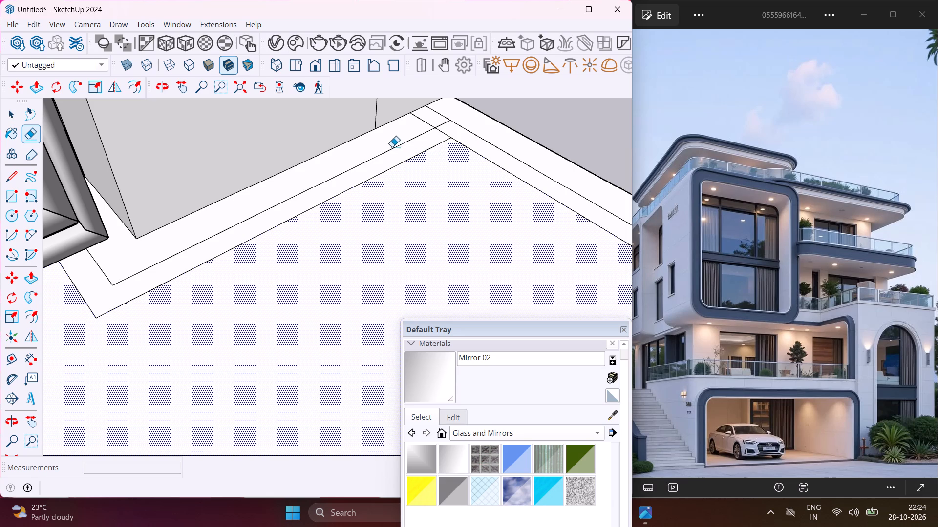
{"action": "left_click_drag", "start_coordinate": [390, 144], "coordinate": [405, 170]}
{"action": "left_click_drag", "start_coordinate": [419, 132], "coordinate": [433, 152]}
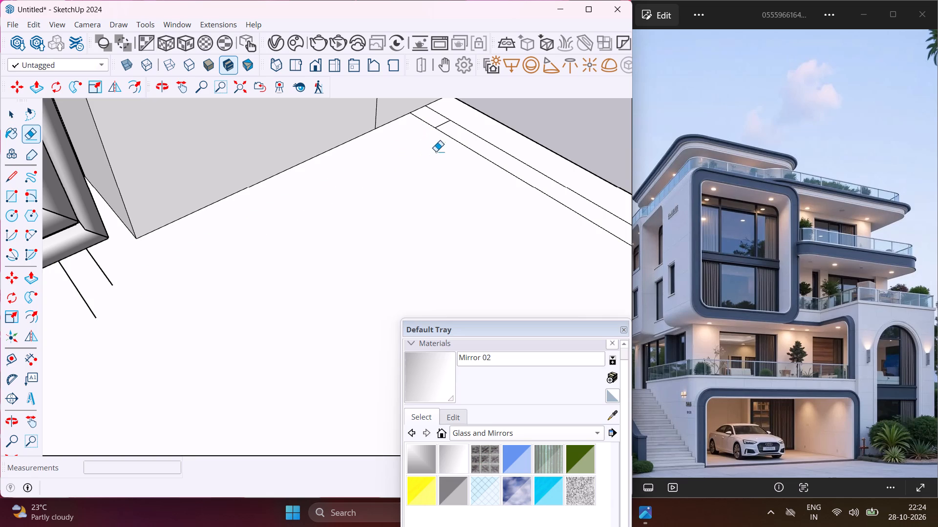
{"action": "scroll", "coordinate": [447, 123], "scroll_direction": "up", "scroll_amount": 3}
{"action": "left_click", "coordinate": [444, 122]}
{"action": "scroll", "coordinate": [436, 142], "scroll_direction": "down", "scroll_amount": 9}
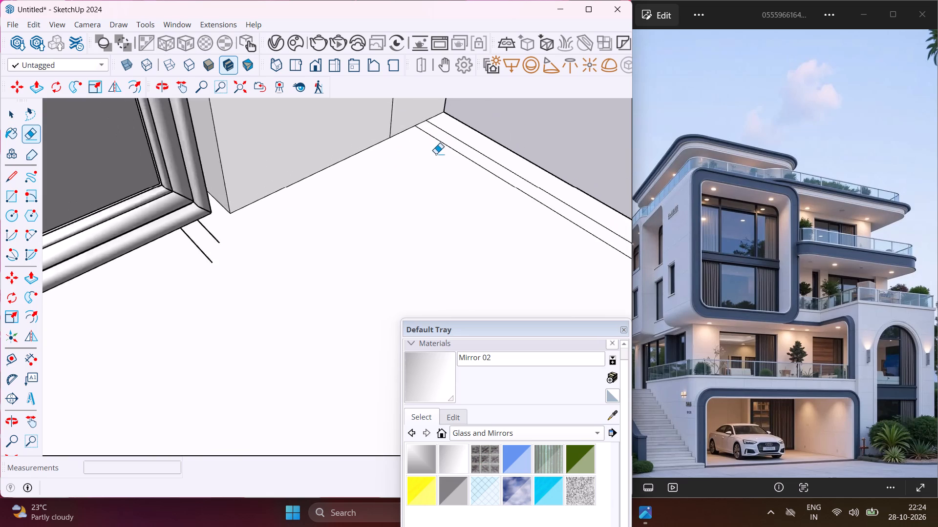
{"action": "left_click_drag", "start_coordinate": [257, 216], "coordinate": [234, 239]}
{"action": "scroll", "coordinate": [257, 230], "scroll_direction": "down", "scroll_amount": 6}
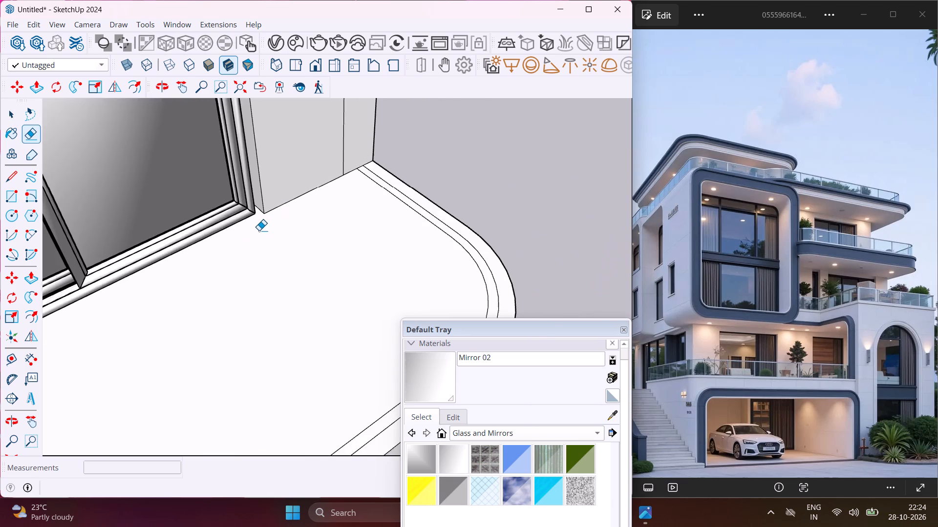
Erase the offset lines along the balcony wall beside the framed volume and the short seam across the strip there.
{"action": "scroll", "coordinate": [259, 230], "scroll_direction": "down", "scroll_amount": 14}
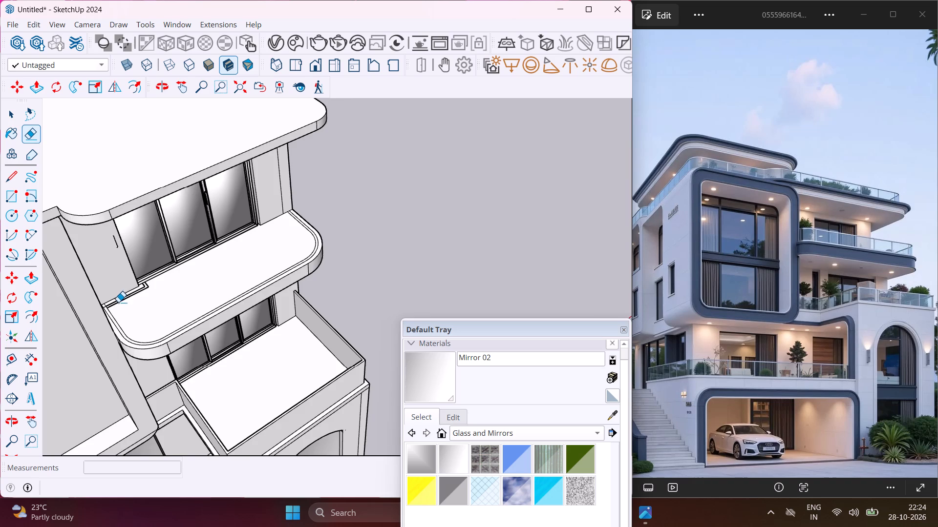
{"action": "scroll", "coordinate": [118, 302], "scroll_direction": "up", "scroll_amount": 13}
{"action": "left_click_drag", "start_coordinate": [114, 295], "coordinate": [119, 297]}
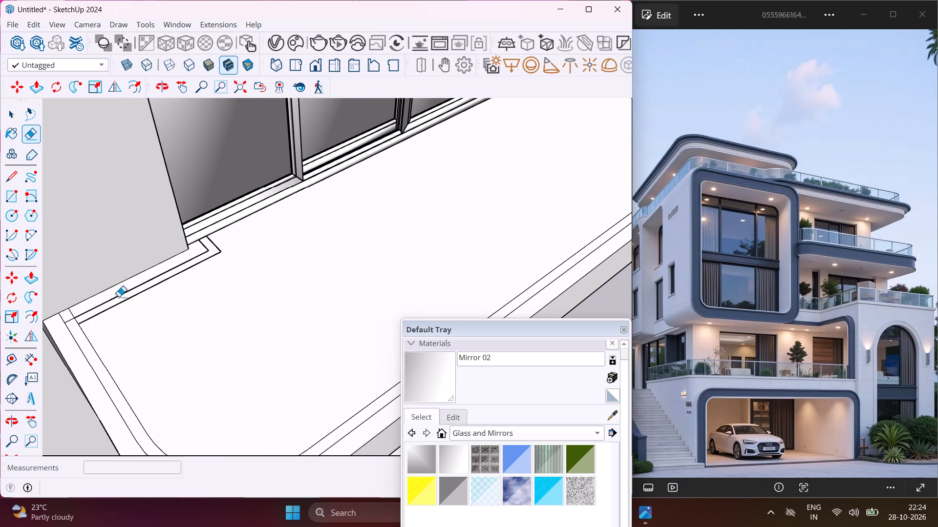
{"action": "left_click_drag", "start_coordinate": [119, 297], "coordinate": [126, 303]}
{"action": "scroll", "coordinate": [226, 250], "scroll_direction": "up", "scroll_amount": 3}
{"action": "left_click_drag", "start_coordinate": [219, 243], "coordinate": [201, 255]}
{"action": "scroll", "coordinate": [224, 252], "scroll_direction": "down", "scroll_amount": 5}
{"action": "scroll", "coordinate": [98, 306], "scroll_direction": "up", "scroll_amount": 6}
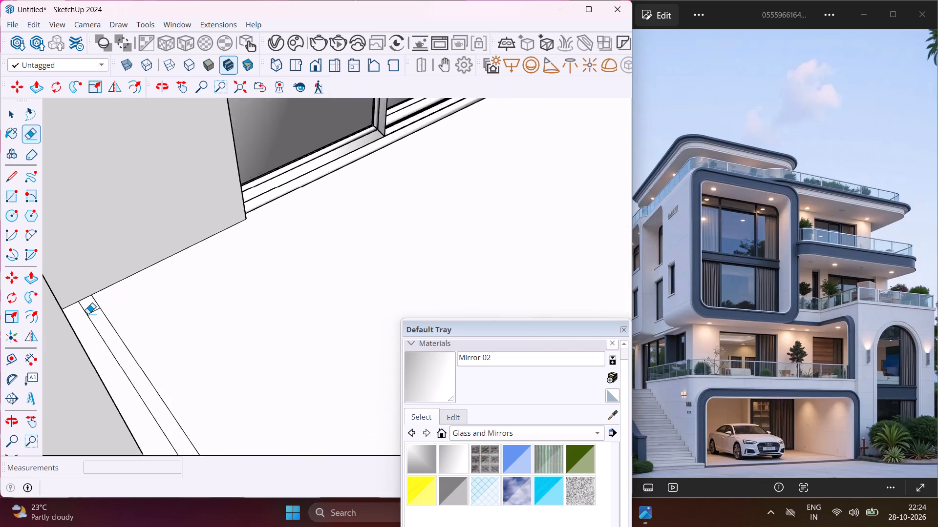
{"action": "scroll", "coordinate": [88, 314], "scroll_direction": "up", "scroll_amount": 1}
{"action": "left_click", "coordinate": [90, 310]}
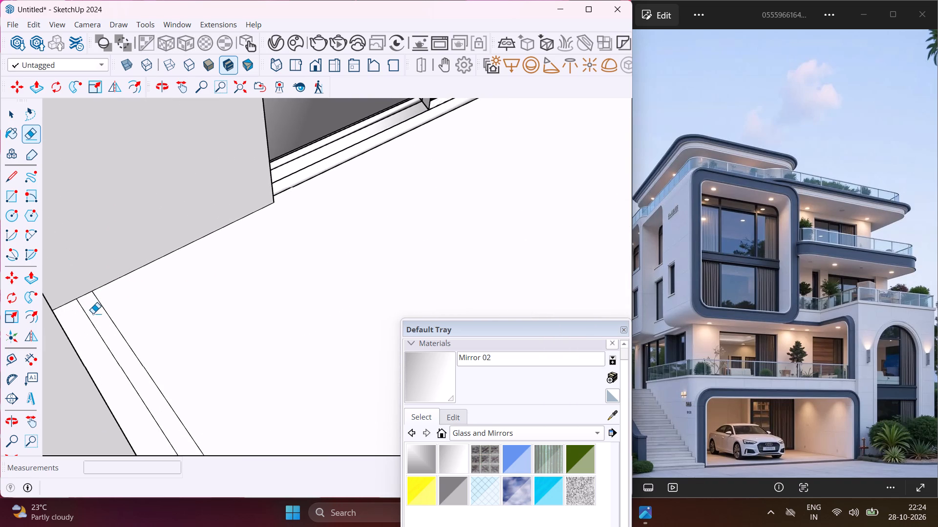
Push/Pull the thin strip around the rounded balcony's open edge up 3' to form its railing.
{"action": "key", "text": "Escape"}
{"action": "key", "text": "space"}
{"action": "left_click", "coordinate": [93, 313]}
{"action": "key", "text": "p"}
{"action": "left_click", "coordinate": [93, 313]}
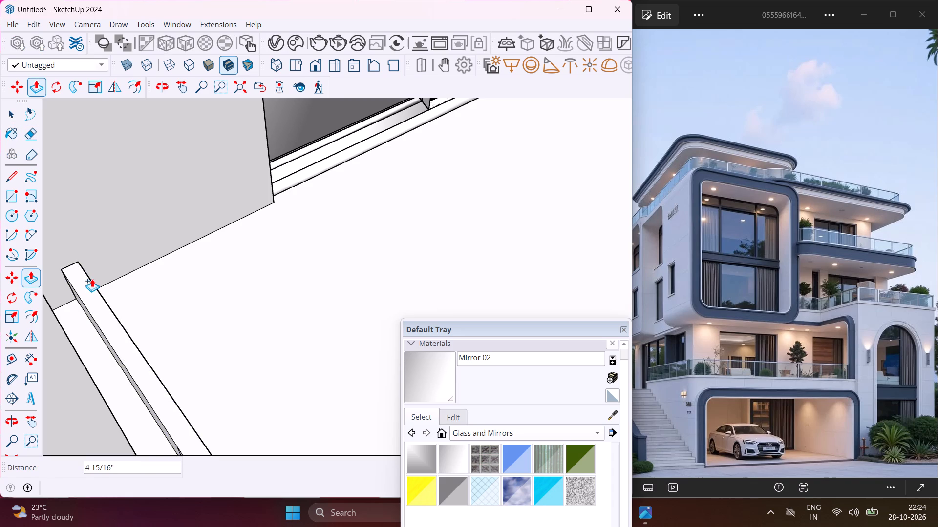
{"action": "type", "text": "3'"}
{"action": "key", "text": "Return"}
{"action": "scroll", "coordinate": [92, 279], "scroll_direction": "down", "scroll_amount": 2}
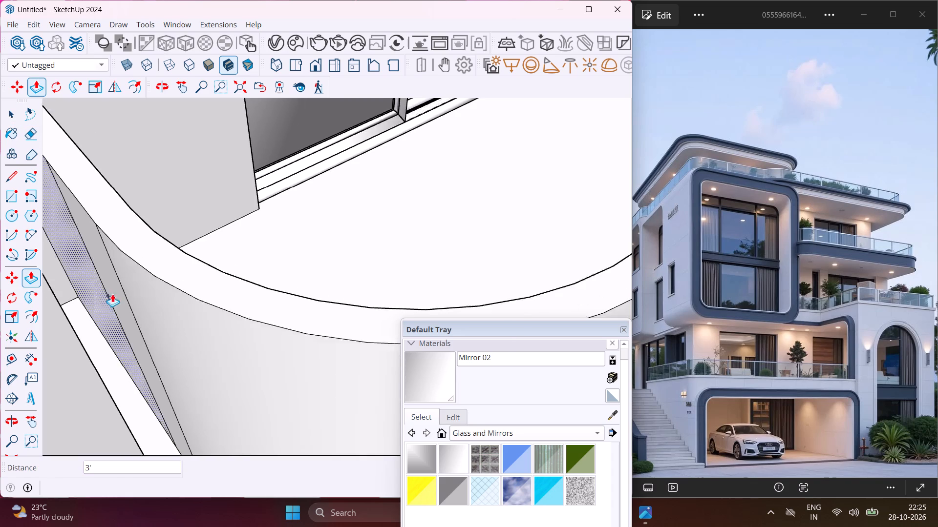
{"action": "scroll", "coordinate": [112, 294], "scroll_direction": "down", "scroll_amount": 14}
{"action": "scroll", "coordinate": [142, 344], "scroll_direction": "down", "scroll_amount": 10}
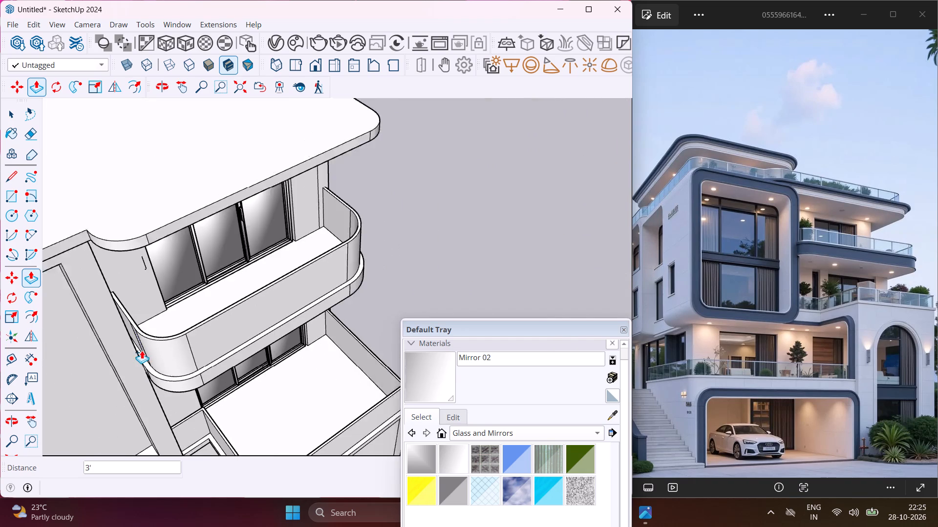
{"action": "scroll", "coordinate": [142, 350], "scroll_direction": "down", "scroll_amount": 1}
{"action": "key", "text": "Escape"}
{"action": "key", "text": "space"}
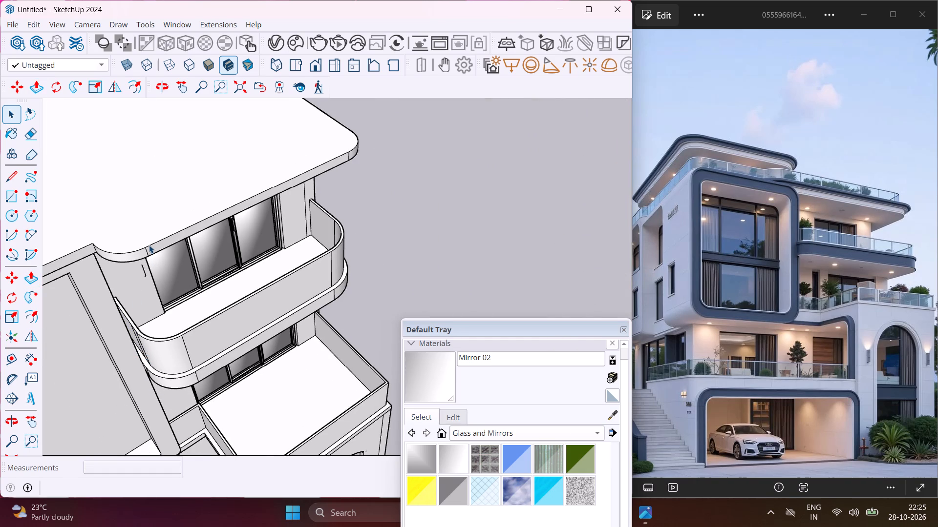
Offset the top outline of the roof slab inward to outline a narrow border around its edge.
{"action": "middle_click_drag", "start_coordinate": [149, 245], "coordinate": [291, 223]}
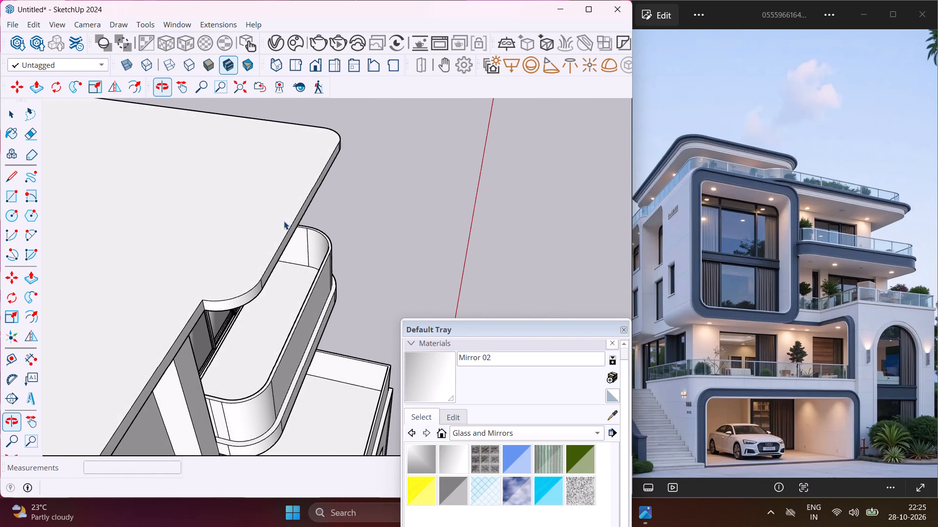
{"action": "scroll", "coordinate": [280, 217], "scroll_direction": "down", "scroll_amount": 3}
{"action": "scroll", "coordinate": [232, 257], "scroll_direction": "down", "scroll_amount": 2}
{"action": "left_click", "coordinate": [230, 263]}
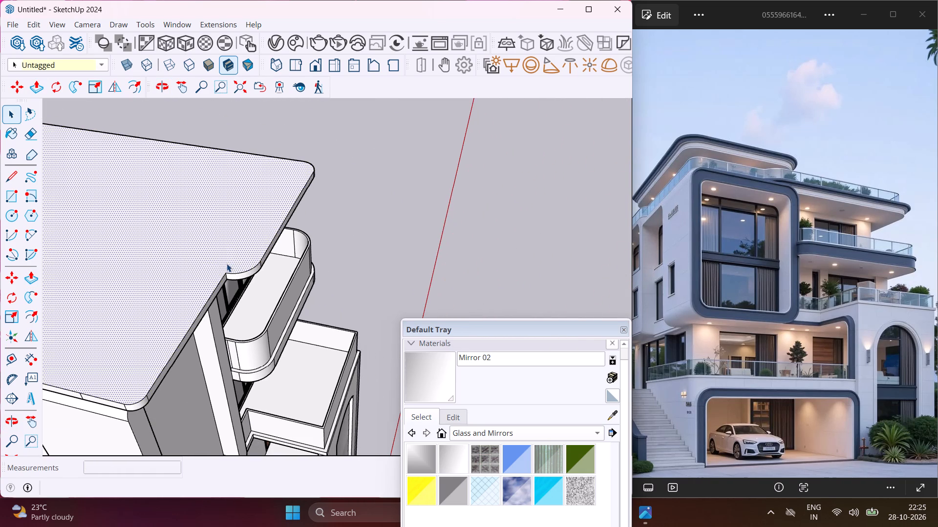
{"action": "left_click", "coordinate": [26, 312]}
{"action": "scroll", "coordinate": [201, 294], "scroll_direction": "up", "scroll_amount": 7}
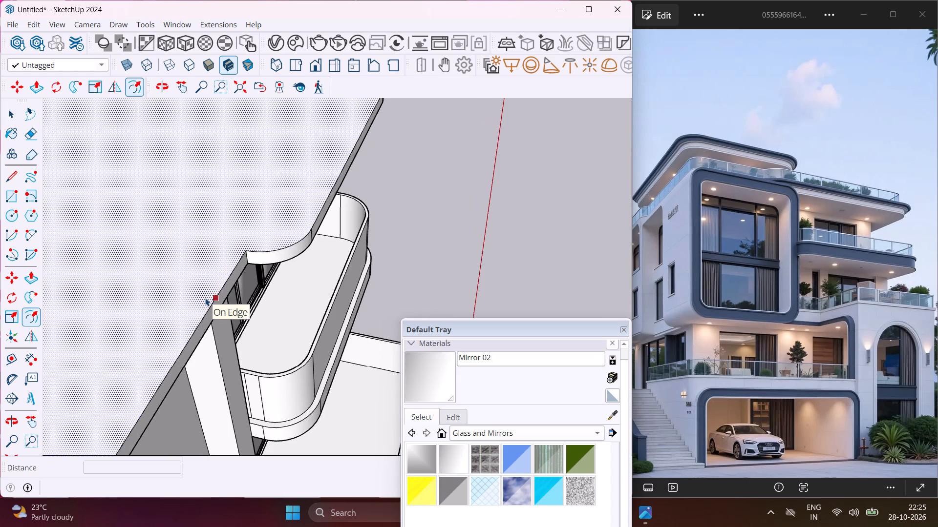
{"action": "scroll", "coordinate": [206, 298], "scroll_direction": "up", "scroll_amount": 4}
{"action": "left_click", "coordinate": [214, 300]}
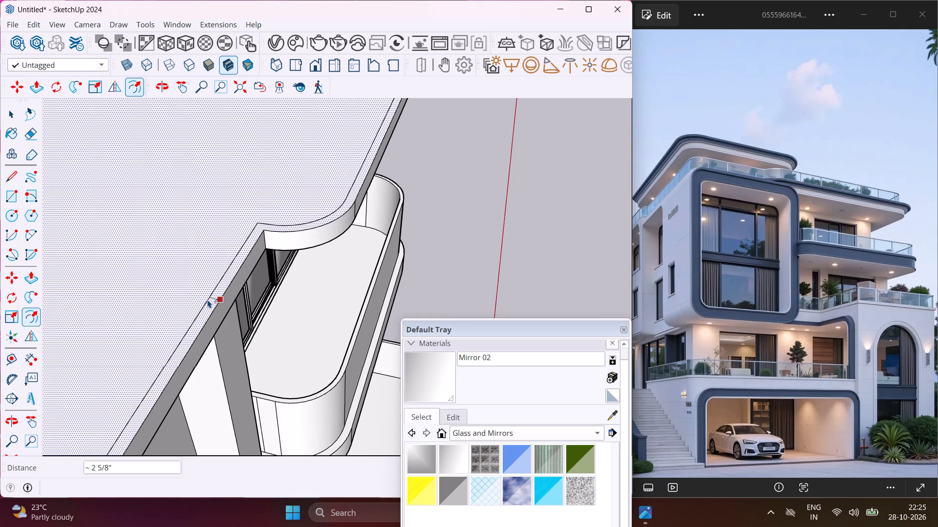
{"action": "left_click", "coordinate": [205, 299]}
{"action": "scroll", "coordinate": [208, 299], "scroll_direction": "up", "scroll_amount": 3}
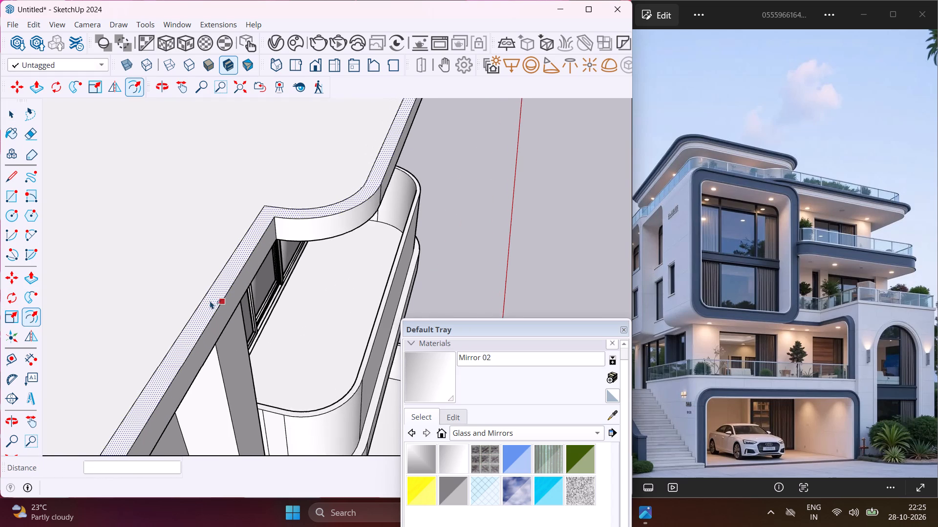
Offset the outer edge of the roof slab's border inward by about 1 13/16" to split off a thin inner strip.
{"action": "left_click", "coordinate": [216, 304]}
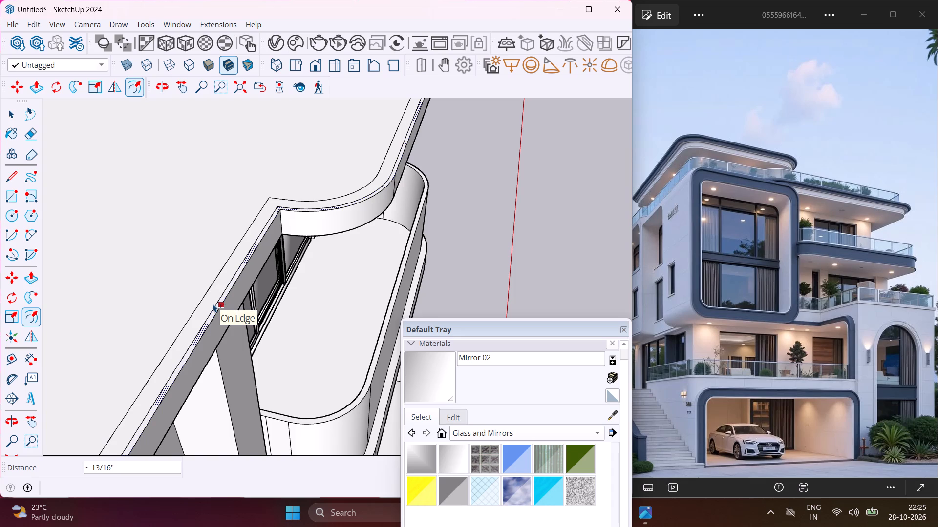
{"action": "key", "text": "ctrl+z"}
{"action": "scroll", "coordinate": [213, 304], "scroll_direction": "up", "scroll_amount": 4}
{"action": "left_click", "coordinate": [218, 308]}
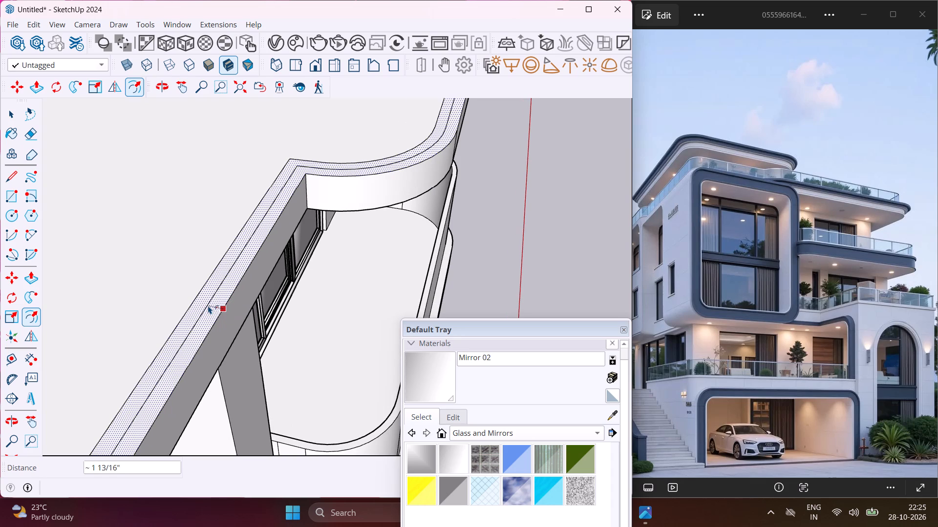
{"action": "left_click", "coordinate": [208, 305]}
{"action": "key", "text": "Escape"}
{"action": "key", "text": "space"}
Push/Pull the thin inner strip around the roof slab up 3' to form the rooftop railing.
{"action": "scroll", "coordinate": [202, 306], "scroll_direction": "up", "scroll_amount": 2}
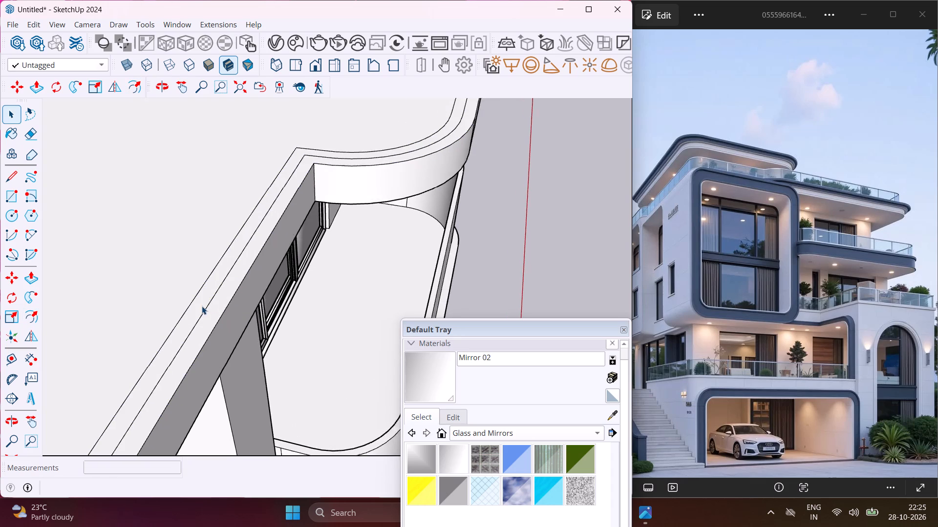
{"action": "scroll", "coordinate": [202, 306], "scroll_direction": "up", "scroll_amount": 1}
{"action": "left_click", "coordinate": [200, 306]}
{"action": "key", "text": "p"}
{"action": "left_click", "coordinate": [200, 306]}
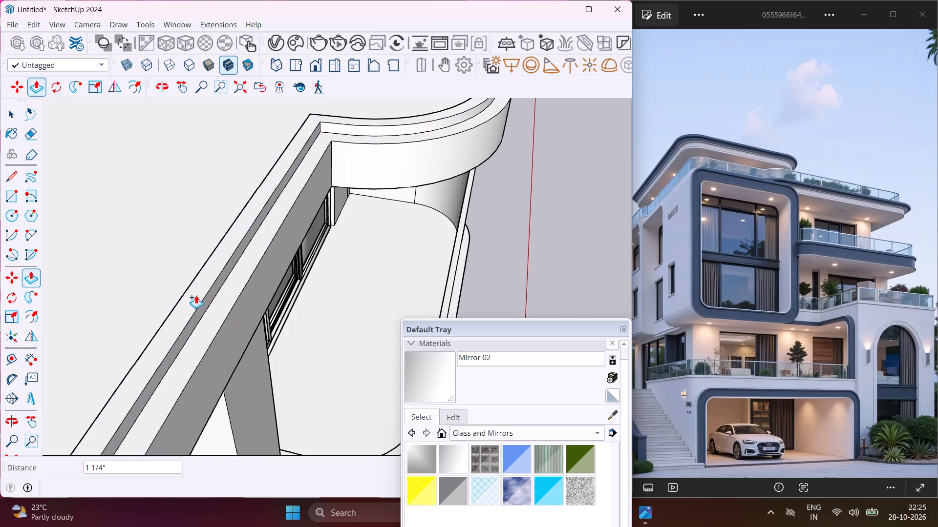
{"action": "type", "text": "3'"}
{"action": "key", "text": "Return"}
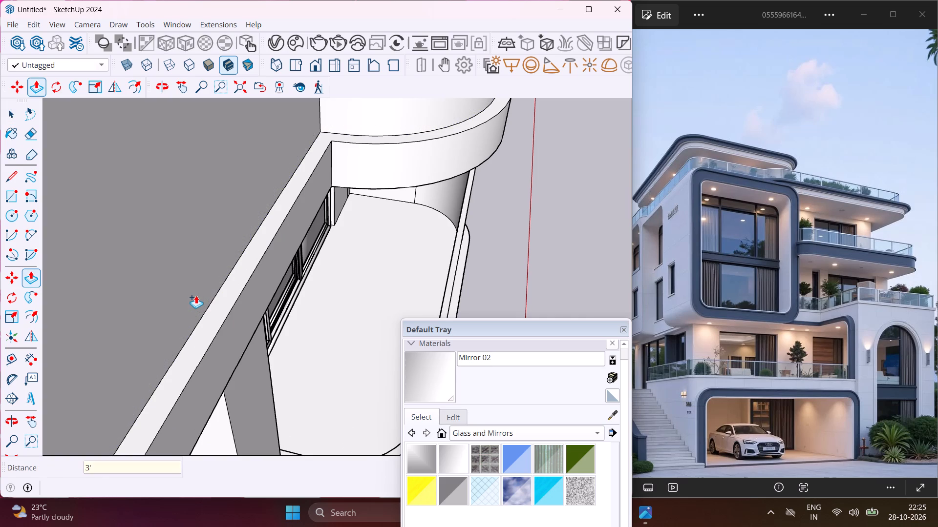
{"action": "scroll", "coordinate": [196, 295], "scroll_direction": "down", "scroll_amount": 20}
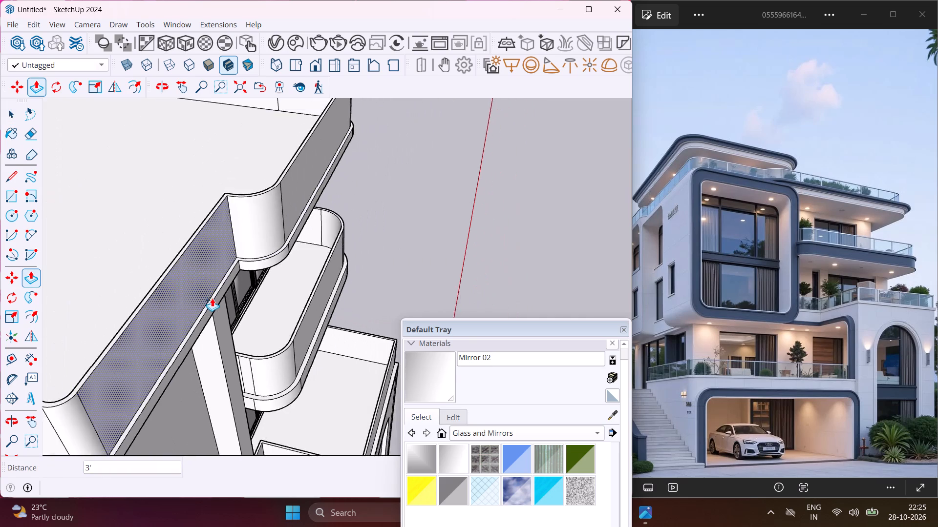
{"action": "scroll", "coordinate": [213, 298], "scroll_direction": "down", "scroll_amount": 20}
{"action": "middle_click_drag", "start_coordinate": [264, 409], "coordinate": [92, 364]}
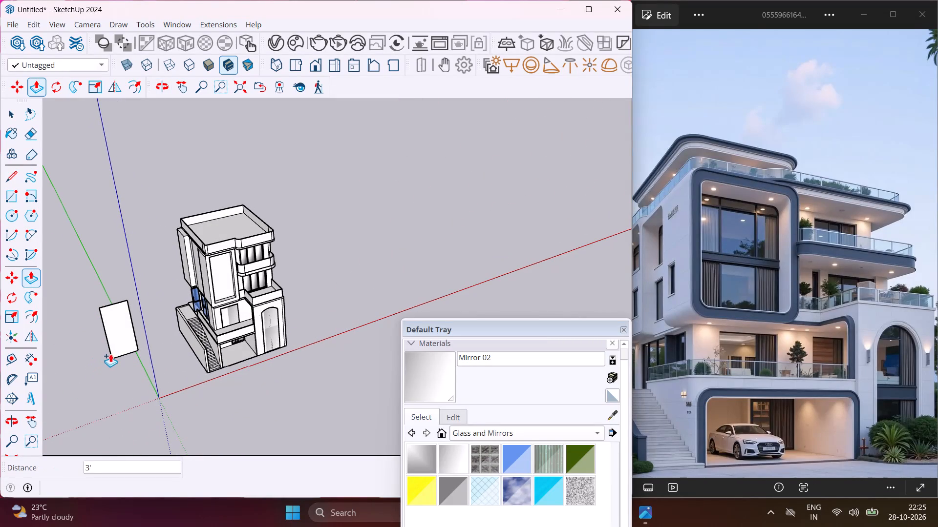
{"action": "key", "text": "Escape"}
{"action": "key", "text": "space"}
Delete the leftover flat rectangle standing apart from the villa near the green axis.
{"action": "scroll", "coordinate": [121, 332], "scroll_direction": "up", "scroll_amount": 5}
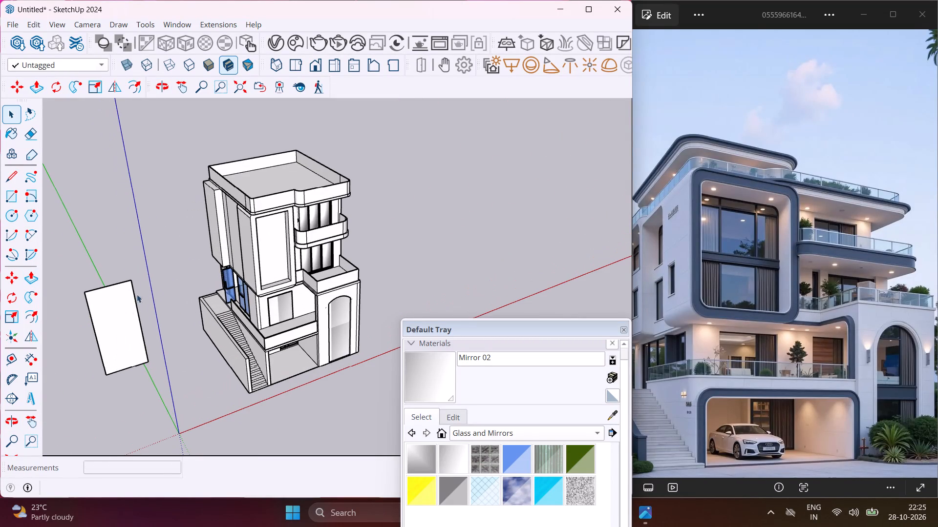
{"action": "left_click_drag", "start_coordinate": [149, 267], "coordinate": [79, 401]}
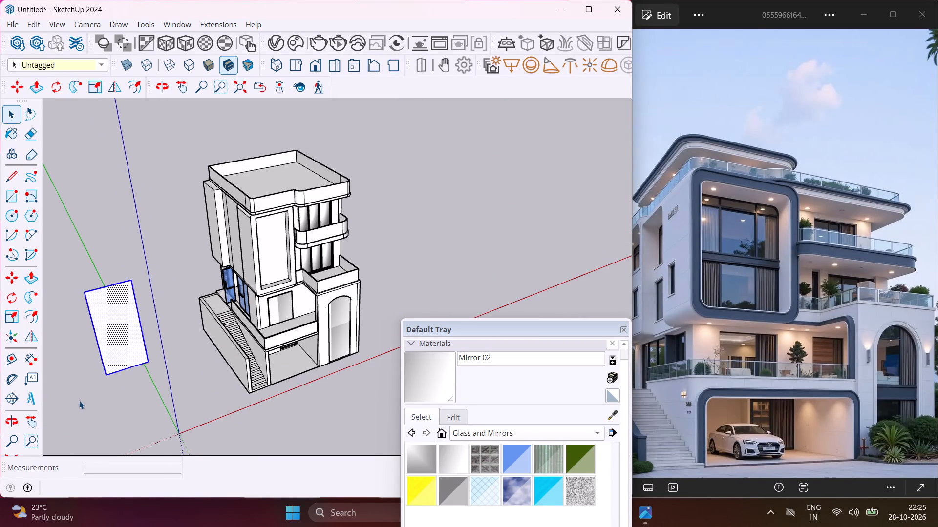
{"action": "key", "text": "Delete"}
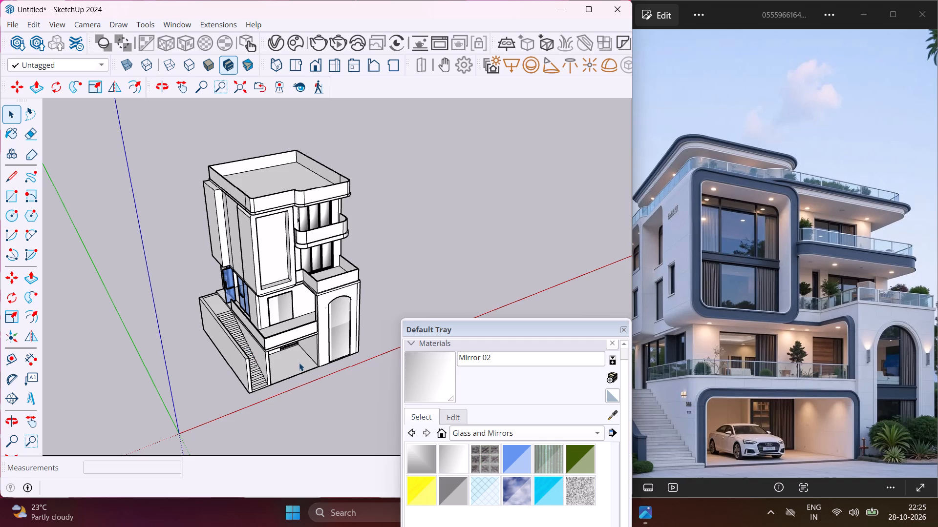
Draw a window rectangle about 4' high by 2' 2" wide on the upper block's side wall, near its front edge.
{"action": "left_click_drag", "start_coordinate": [479, 327], "coordinate": [508, 374]}
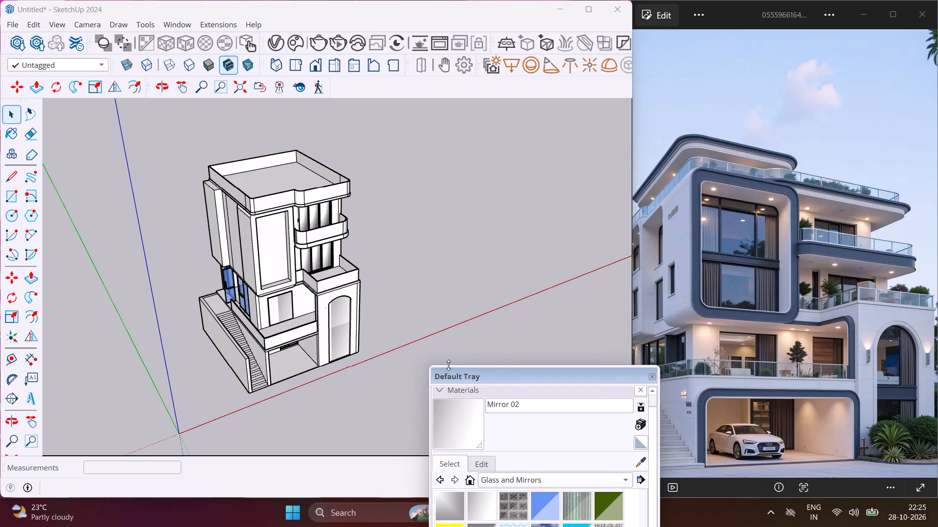
{"action": "middle_click_drag", "start_coordinate": [317, 348], "coordinate": [201, 320]}
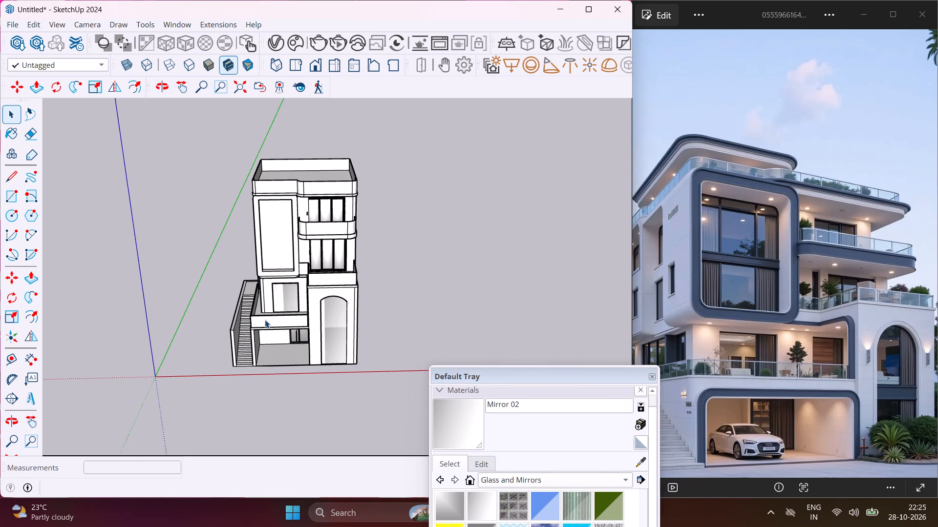
{"action": "scroll", "coordinate": [266, 320], "scroll_direction": "up", "scroll_amount": 3}
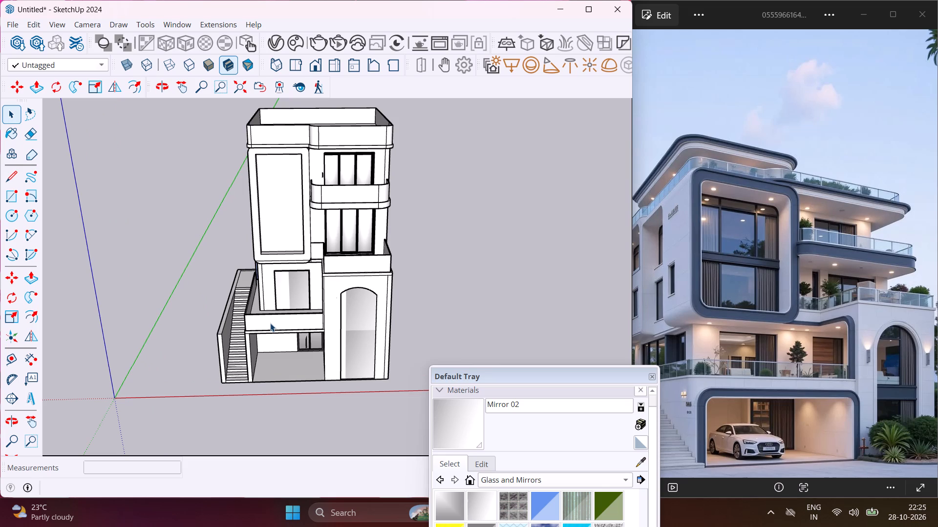
{"action": "middle_click_drag", "start_coordinate": [270, 323], "coordinate": [242, 248]}
{"action": "middle_click_drag", "start_coordinate": [247, 256], "coordinate": [319, 271]}
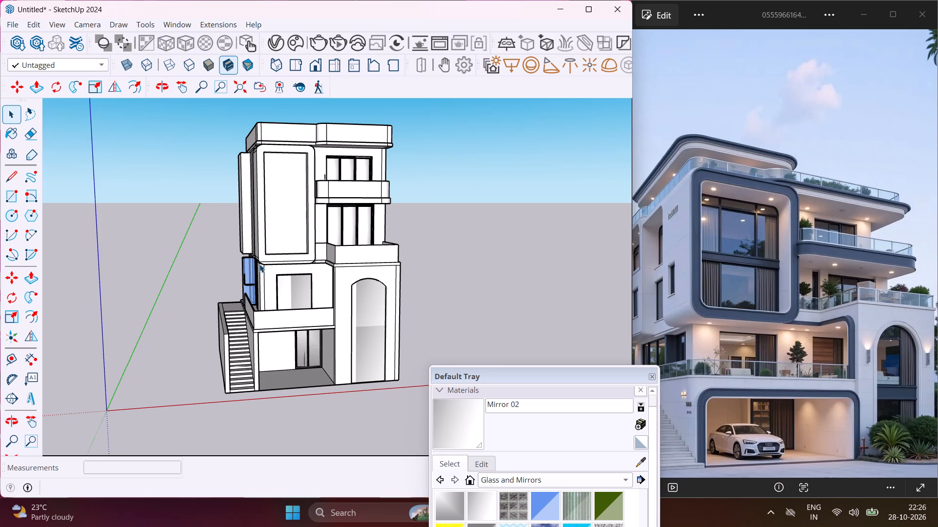
{"action": "middle_click_drag", "start_coordinate": [254, 246], "coordinate": [582, 278]}
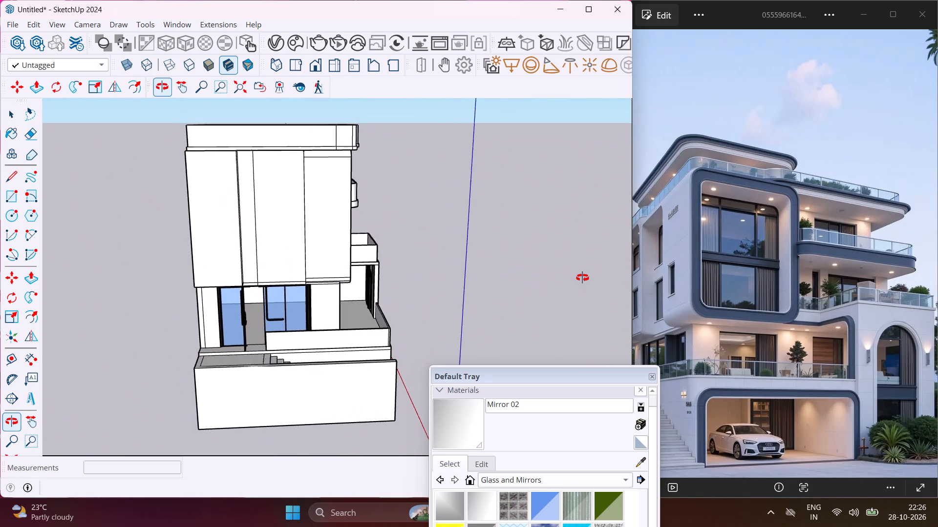
{"action": "middle_click_drag", "start_coordinate": [582, 278], "coordinate": [609, 279]}
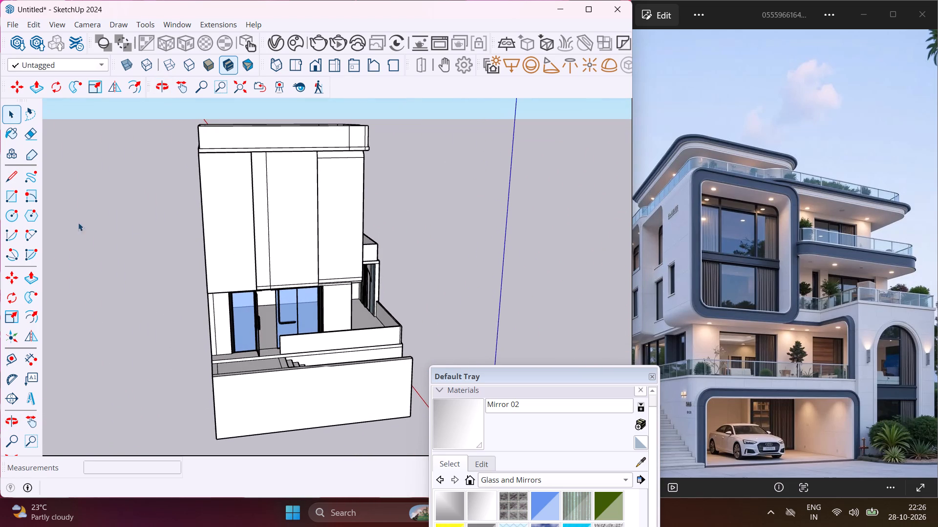
{"action": "left_click", "coordinate": [20, 198]}
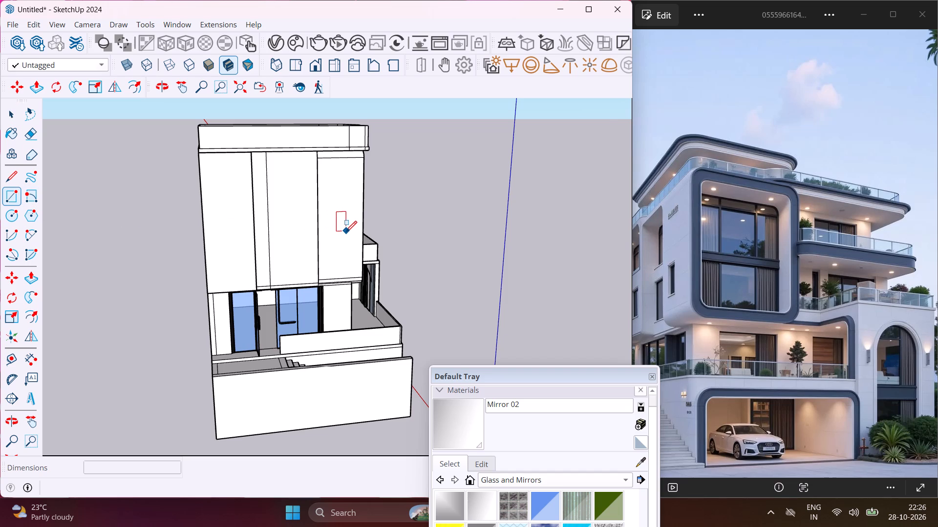
{"action": "scroll", "coordinate": [346, 232], "scroll_direction": "up", "scroll_amount": 3}
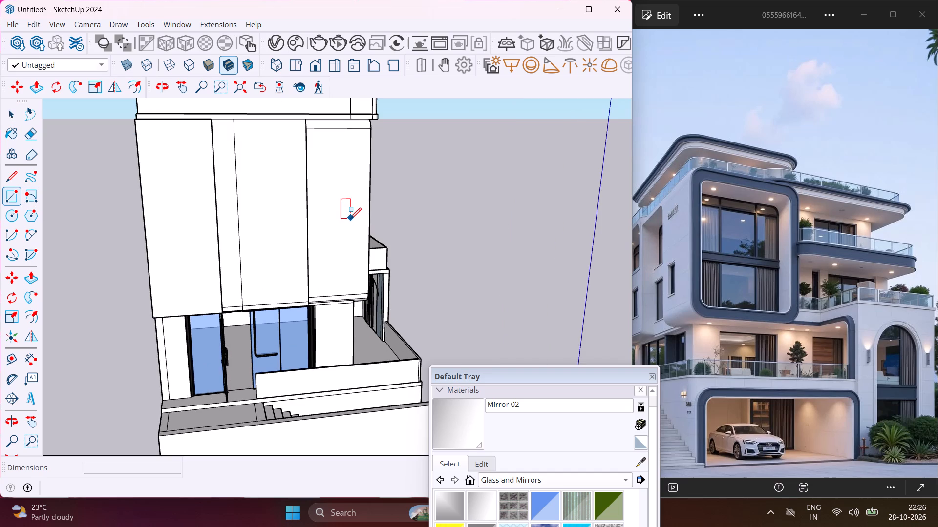
{"action": "left_click", "coordinate": [350, 219]}
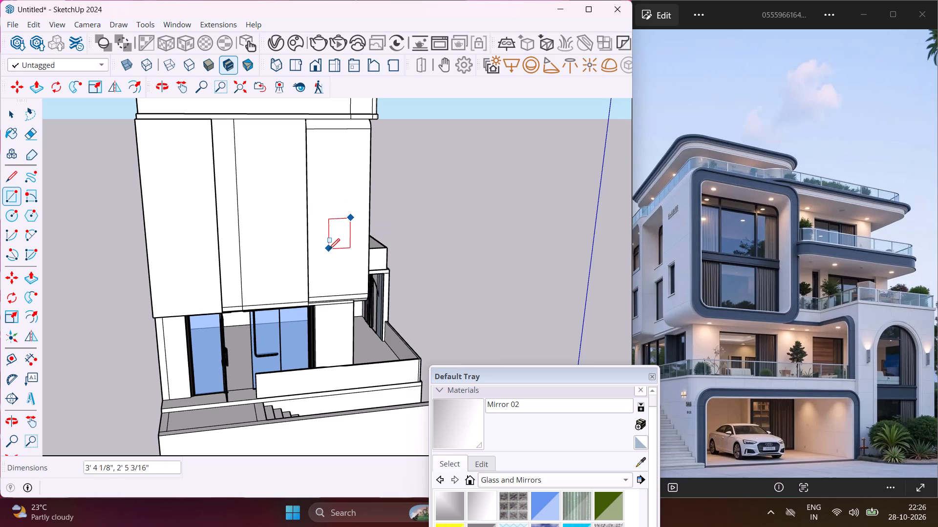
{"action": "left_click", "coordinate": [331, 256]}
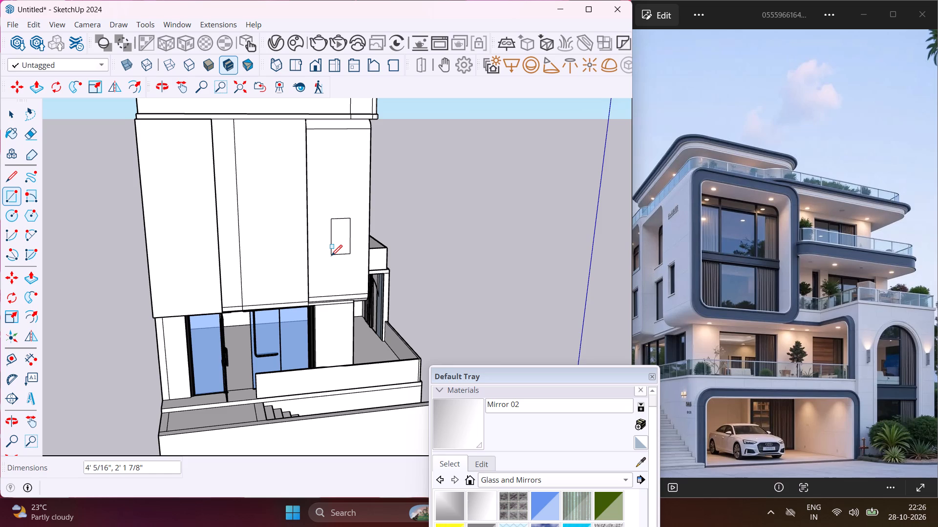
{"action": "key", "text": "Escape"}
{"action": "key", "text": "space"}
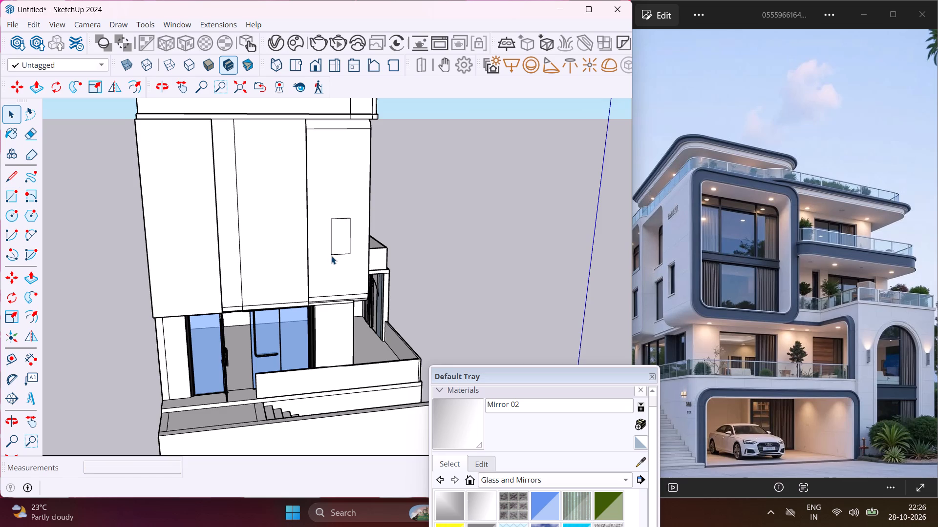
Push/Pull the side-wall rectangle inward about 1' 6 3/4" to form a recessed window opening.
{"action": "scroll", "coordinate": [341, 239], "scroll_direction": "up", "scroll_amount": 3}
{"action": "left_click", "coordinate": [341, 239]}
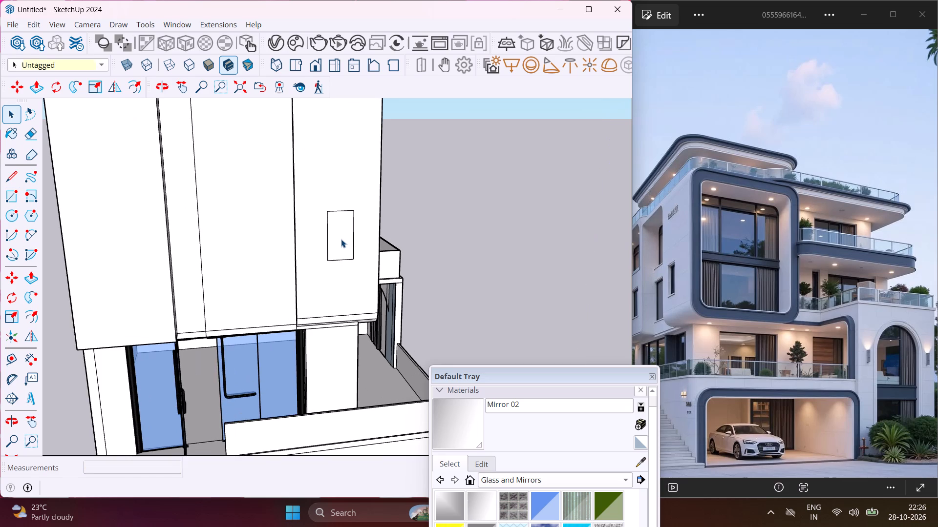
{"action": "key", "text": "p"}
{"action": "left_click", "coordinate": [341, 239]}
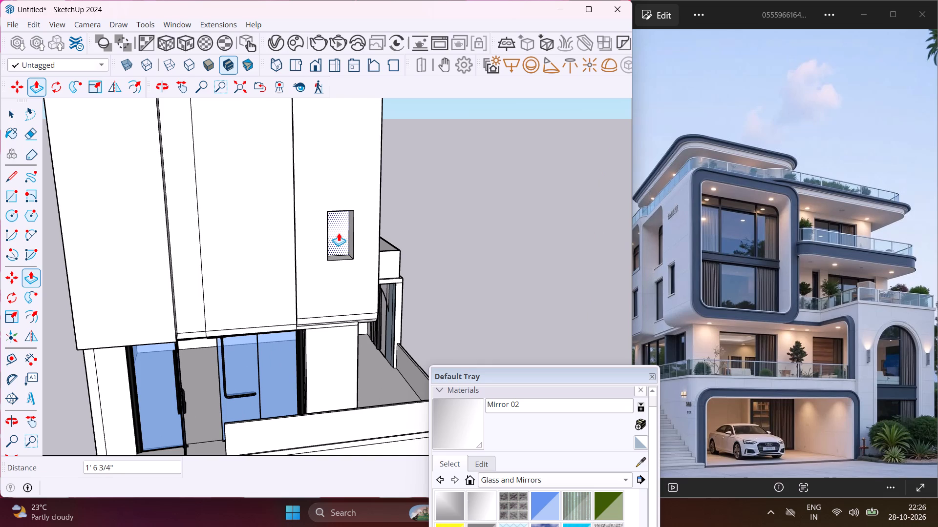
{"action": "left_click", "coordinate": [339, 233]}
{"action": "key", "text": "Escape"}
{"action": "key", "text": "space"}
Inspect the villa's side and front facades from several angles, comparing them with the reference image.
{"action": "scroll", "coordinate": [344, 235], "scroll_direction": "down", "scroll_amount": 5}
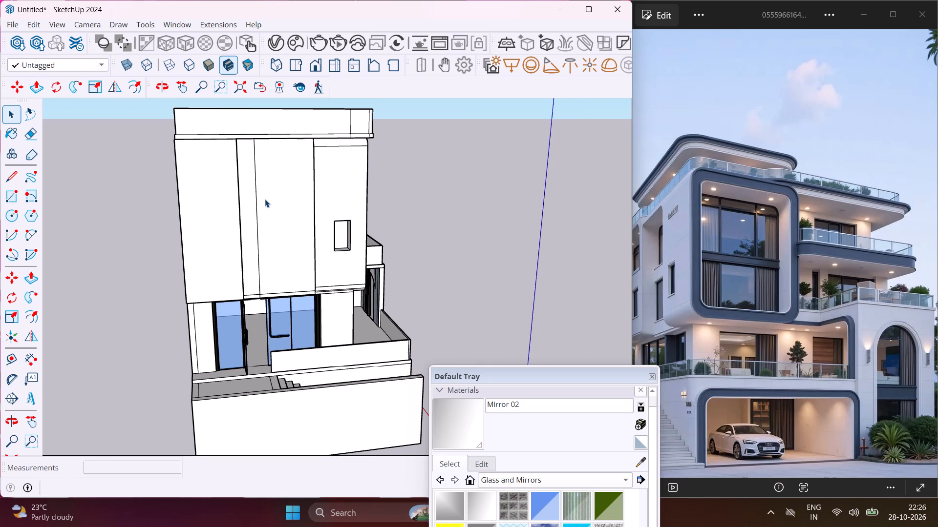
{"action": "scroll", "coordinate": [244, 143], "scroll_direction": "up", "scroll_amount": 4}
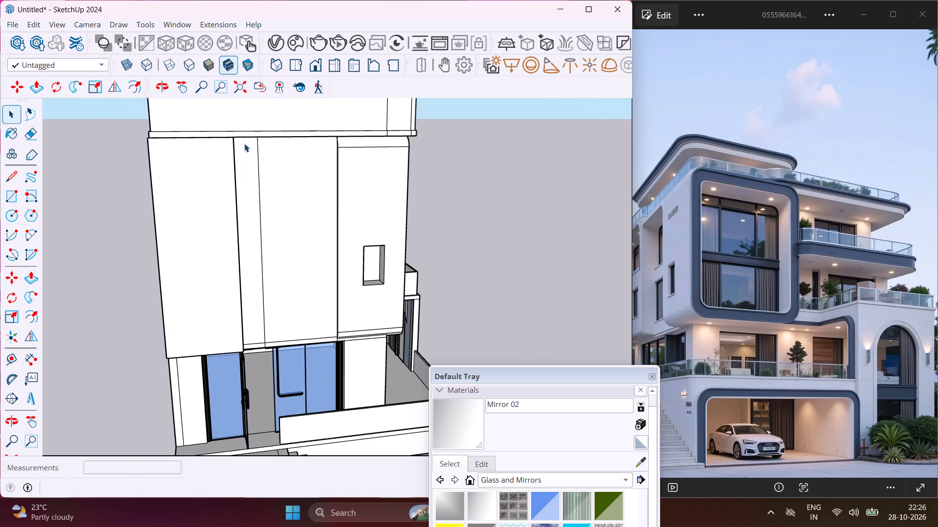
{"action": "middle_click_drag", "start_coordinate": [248, 146], "coordinate": [330, 115]}
{"action": "scroll", "coordinate": [368, 108], "scroll_direction": "up", "scroll_amount": 1}
{"action": "middle_click_drag", "start_coordinate": [368, 108], "coordinate": [377, 133]}
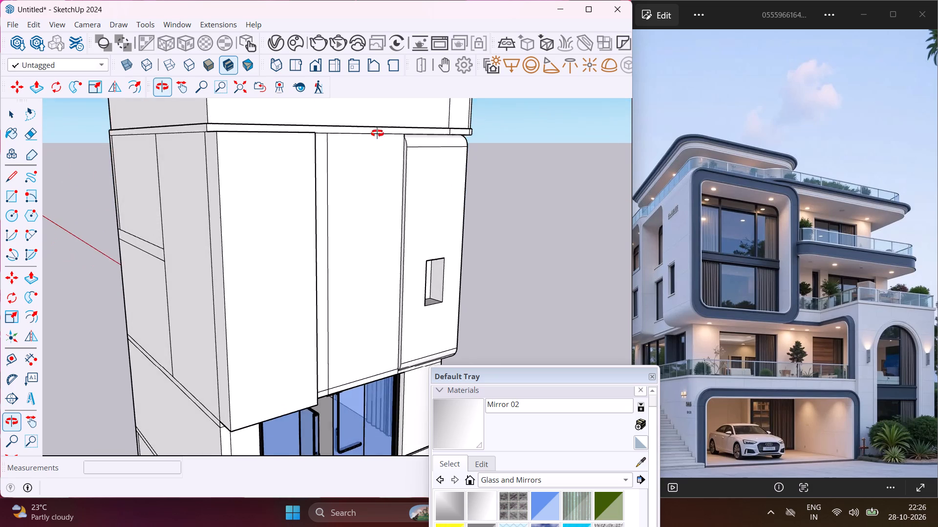
{"action": "middle_click_drag", "start_coordinate": [377, 133], "coordinate": [379, 140]}
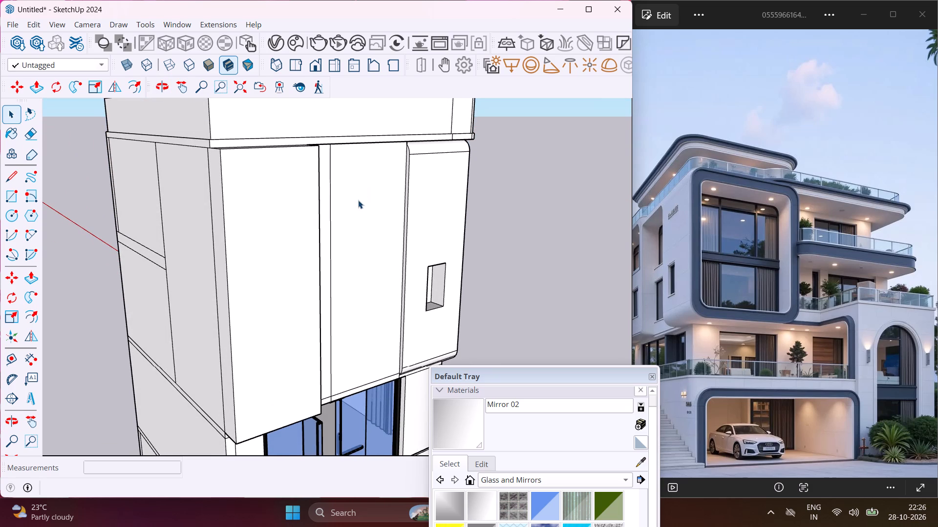
{"action": "middle_click_drag", "start_coordinate": [371, 218], "coordinate": [337, 208]}
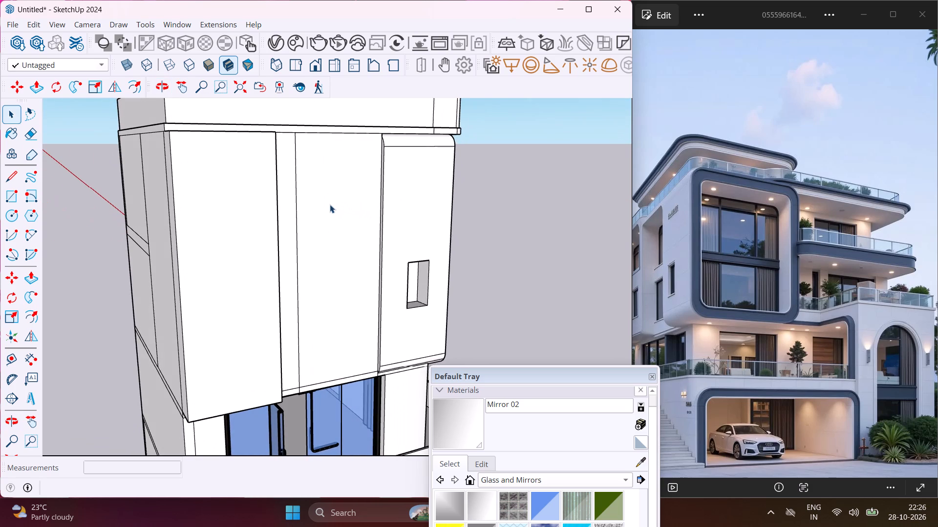
{"action": "middle_click_drag", "start_coordinate": [405, 242], "coordinate": [141, 237]}
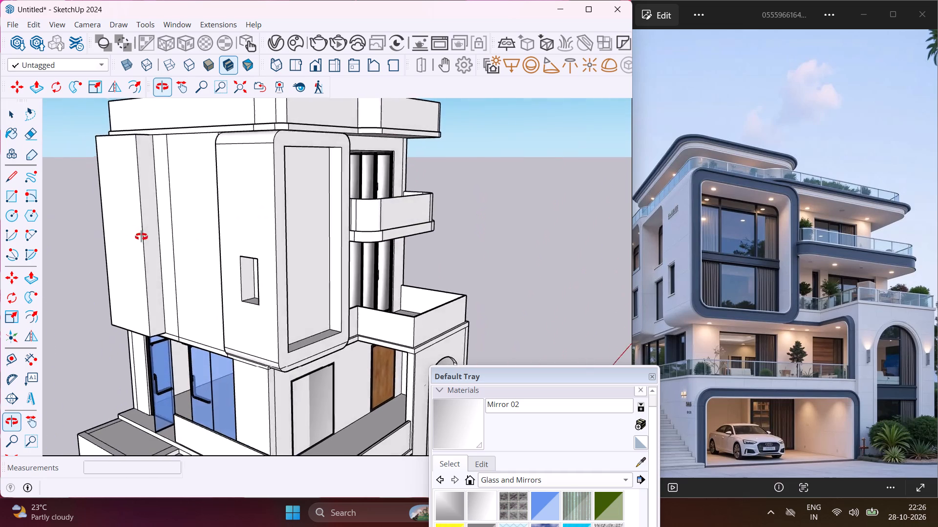
{"action": "middle_click_drag", "start_coordinate": [141, 237], "coordinate": [55, 235]}
{"action": "scroll", "coordinate": [118, 245], "scroll_direction": "down", "scroll_amount": 2}
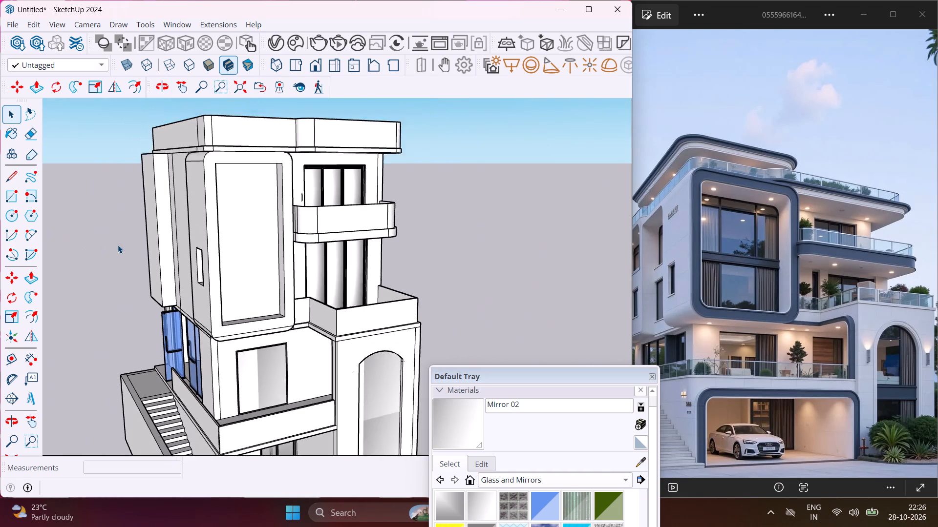
{"action": "scroll", "coordinate": [118, 245], "scroll_direction": "down", "scroll_amount": 4}
{"action": "middle_click_drag", "start_coordinate": [186, 343], "coordinate": [186, 314]}
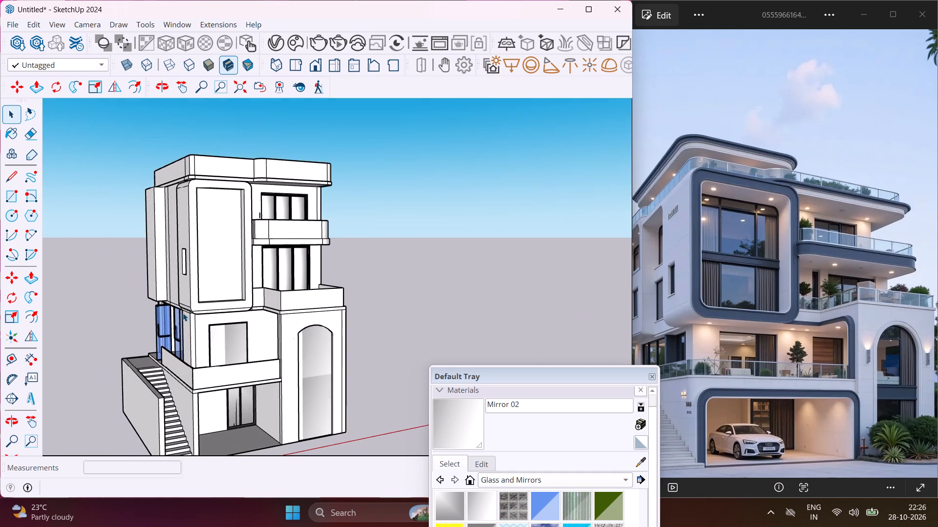
{"action": "scroll", "coordinate": [183, 313], "scroll_direction": "down", "scroll_amount": 2}
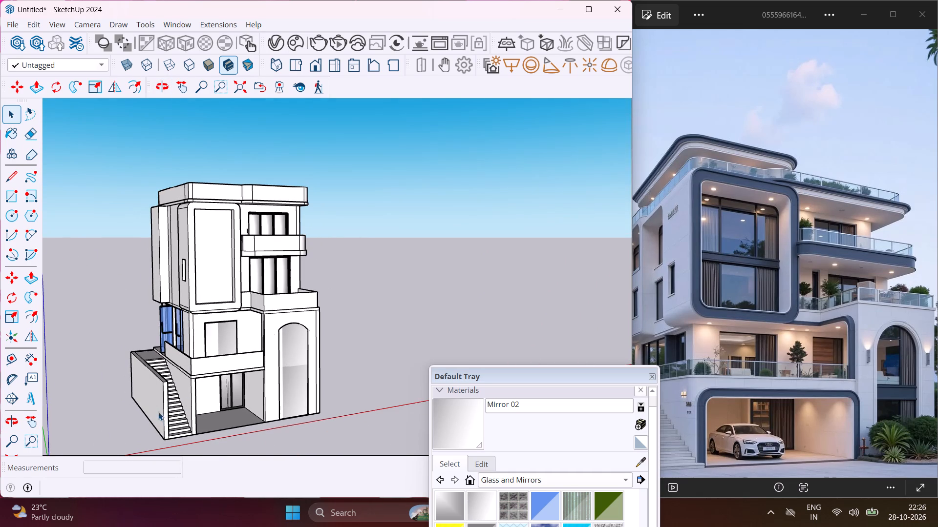
{"action": "middle_click_drag", "start_coordinate": [152, 394], "coordinate": [327, 406]}
{"action": "scroll", "coordinate": [257, 348], "scroll_direction": "down", "scroll_amount": 4}
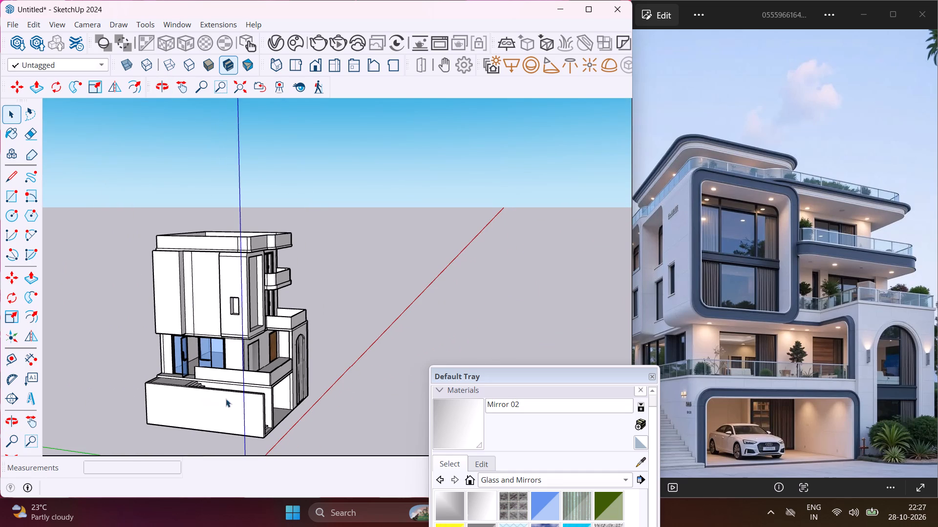
{"action": "left_click_drag", "start_coordinate": [557, 377], "coordinate": [518, 387]}
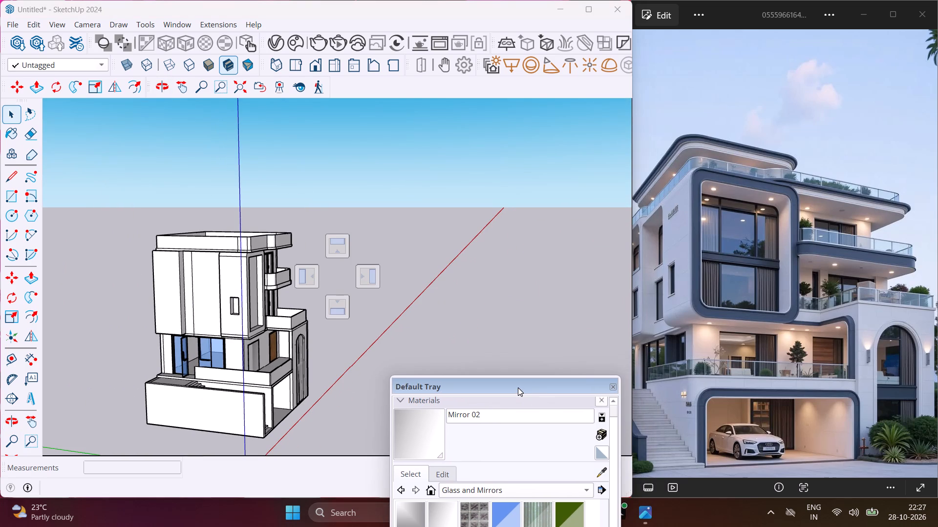
{"action": "left_click_drag", "start_coordinate": [518, 387], "coordinate": [597, 382]}
{"action": "middle_click_drag", "start_coordinate": [242, 427], "coordinate": [53, 432]}
{"action": "scroll", "coordinate": [291, 366], "scroll_direction": "up", "scroll_amount": 2}
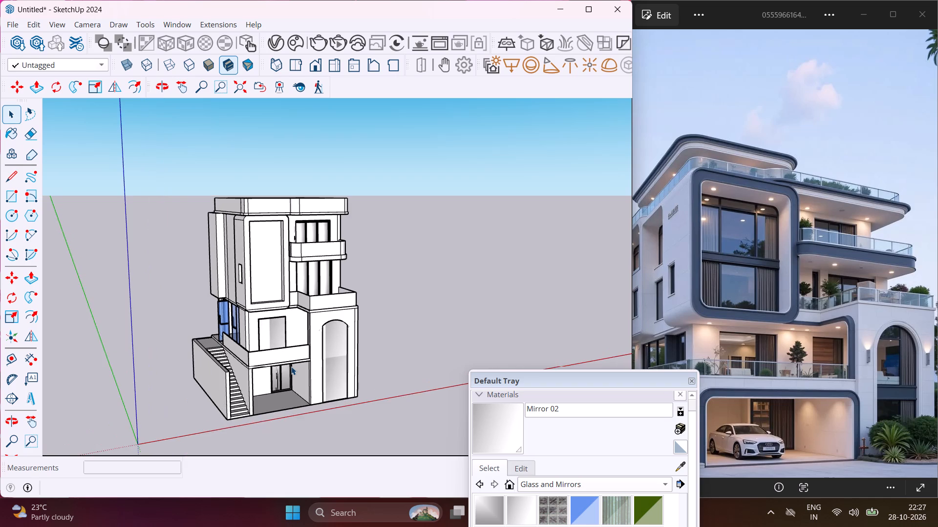
{"action": "scroll", "coordinate": [291, 366], "scroll_direction": "up", "scroll_amount": 3}
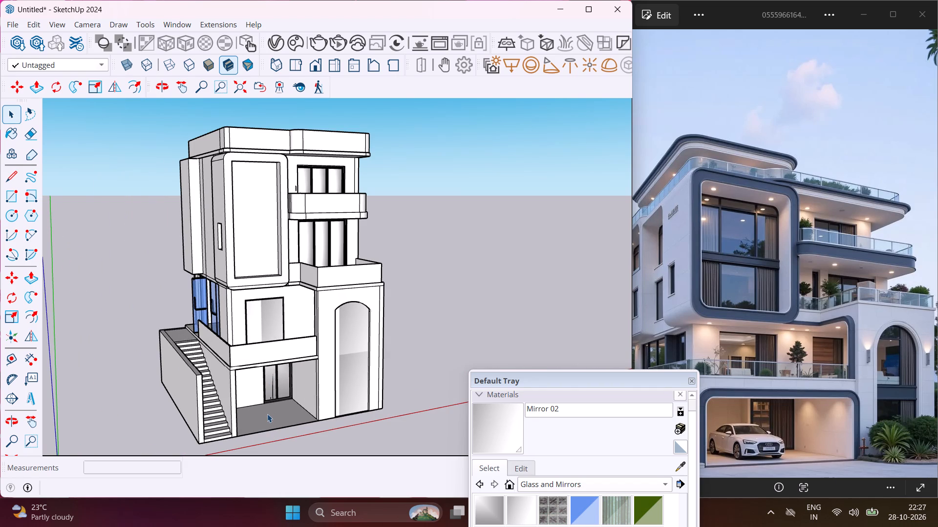
{"action": "scroll", "coordinate": [267, 414], "scroll_direction": "up", "scroll_amount": 1}
{"action": "scroll", "coordinate": [267, 416], "scroll_direction": "down", "scroll_amount": 1}
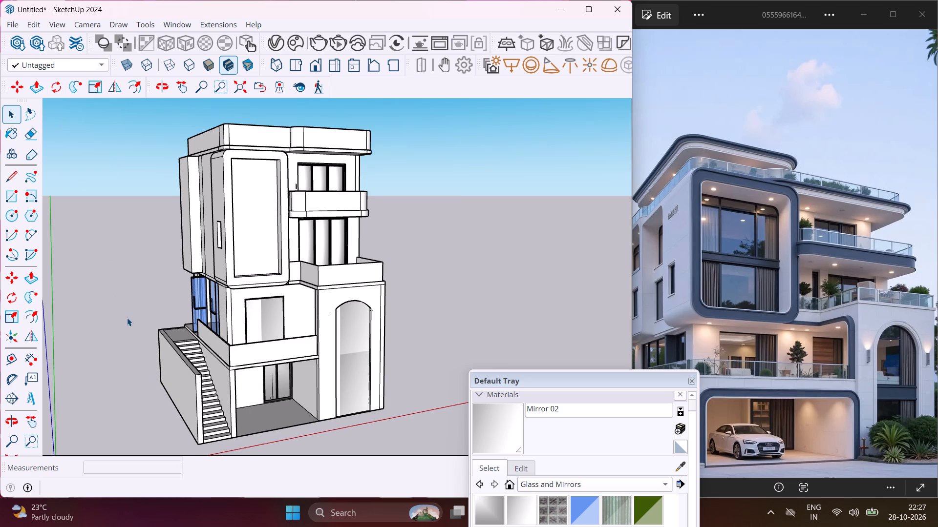
Save the model as 0055 in the FUJI folder on the Desktop.
{"action": "key", "text": "ctrl+s"}
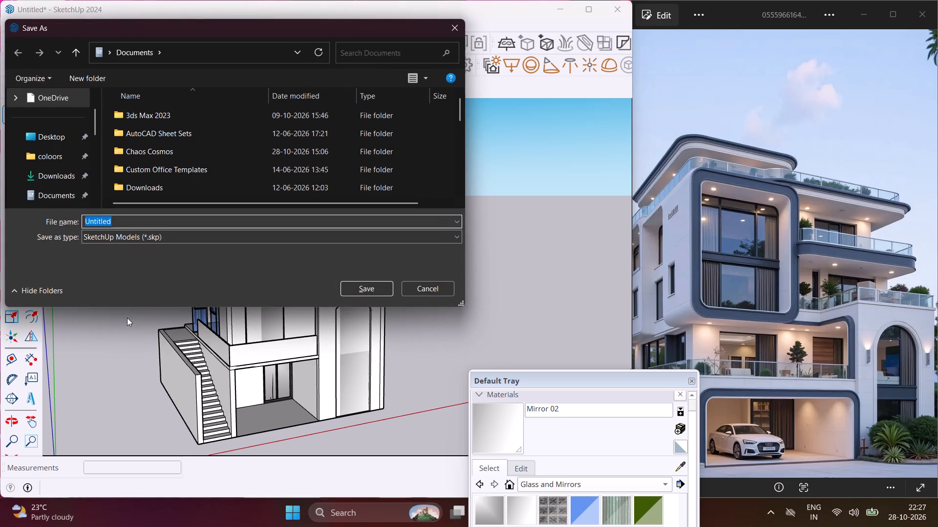
{"action": "left_click", "coordinate": [53, 141]}
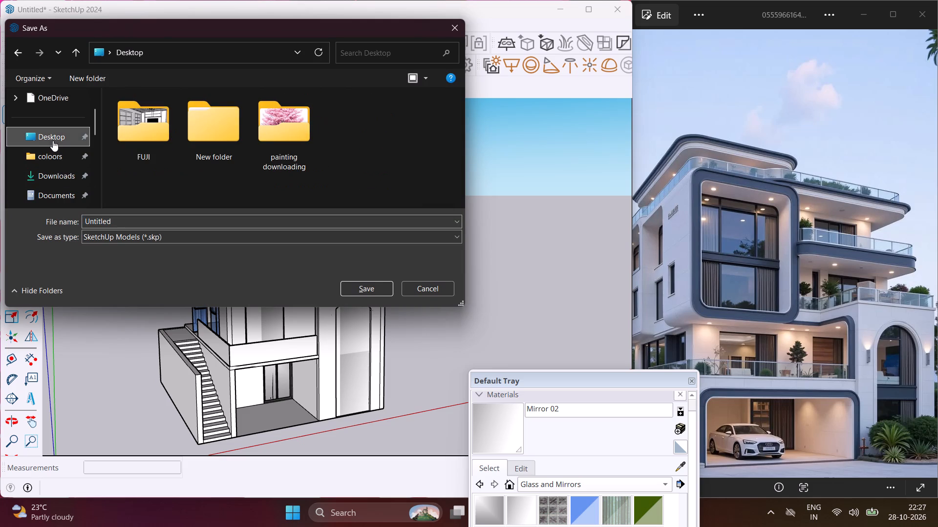
{"action": "double_click", "coordinate": [127, 140]}
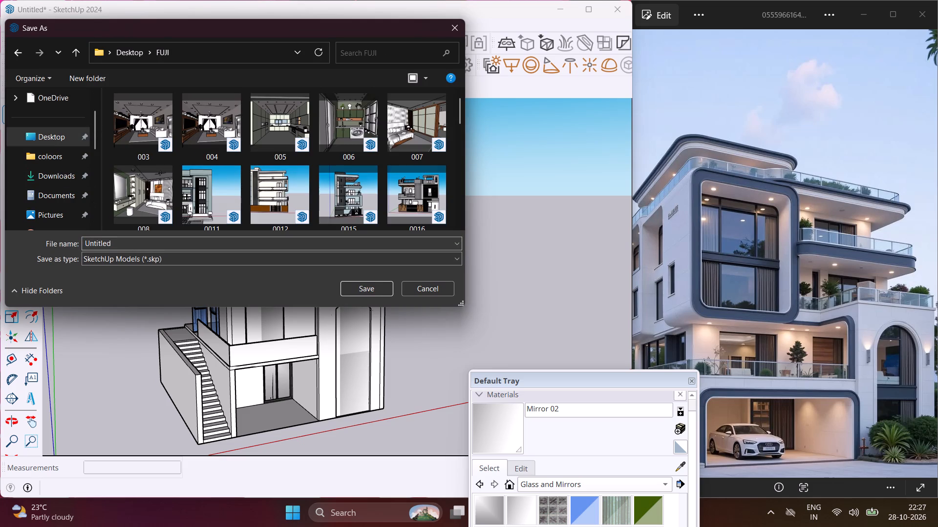
{"action": "left_click", "coordinate": [132, 245]}
{"action": "key", "text": "BackSpace"}
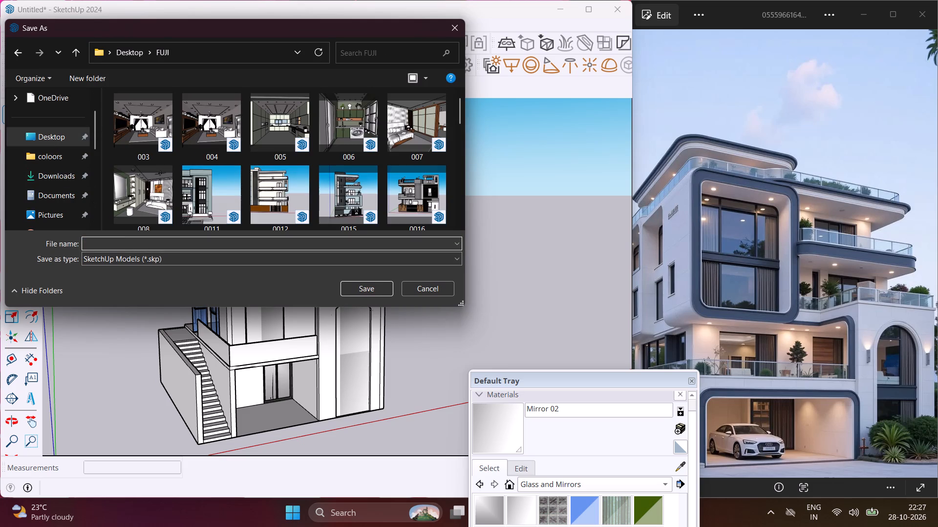
{"action": "type", "text": "005"}
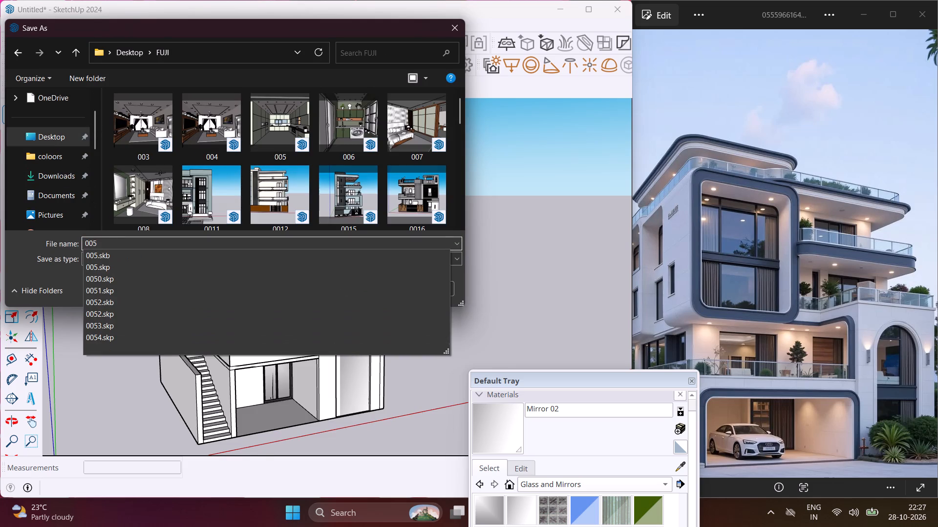
{"action": "key", "text": "5"}
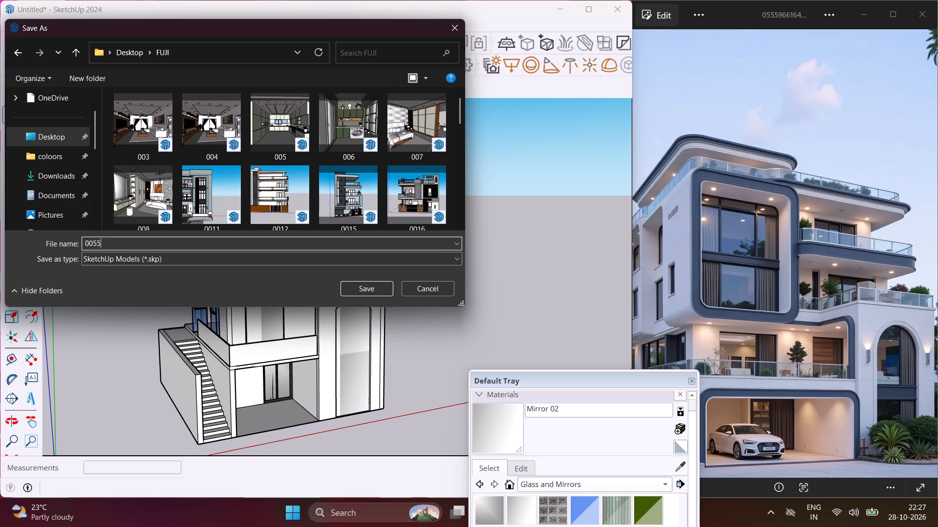
{"action": "left_click", "coordinate": [362, 291]}
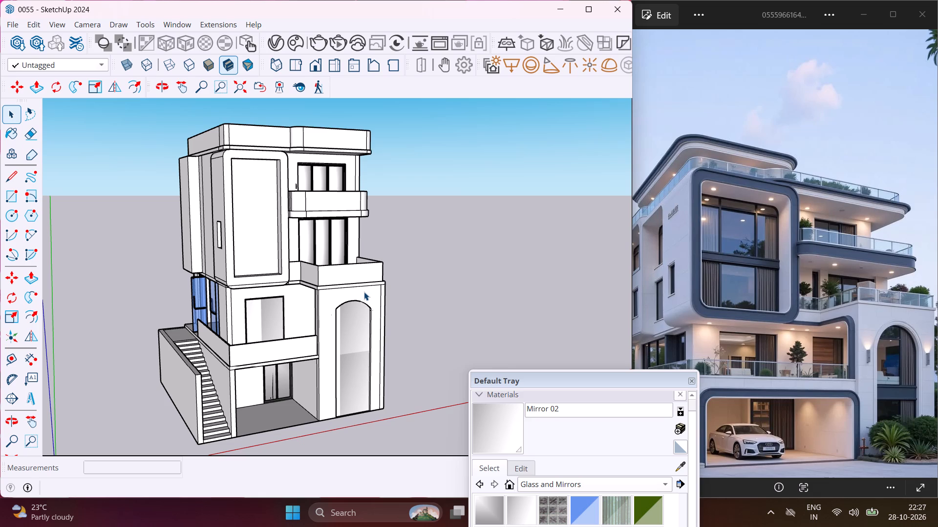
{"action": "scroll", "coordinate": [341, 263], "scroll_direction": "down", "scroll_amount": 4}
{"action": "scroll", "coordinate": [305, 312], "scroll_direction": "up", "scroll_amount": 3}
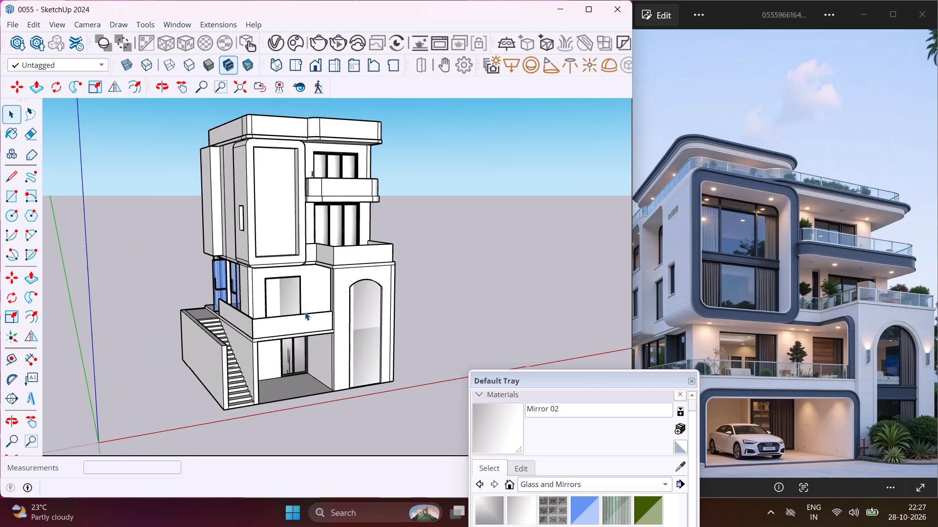
Search the 3D Warehouse for "car".
{"action": "left_click", "coordinate": [173, 23]}
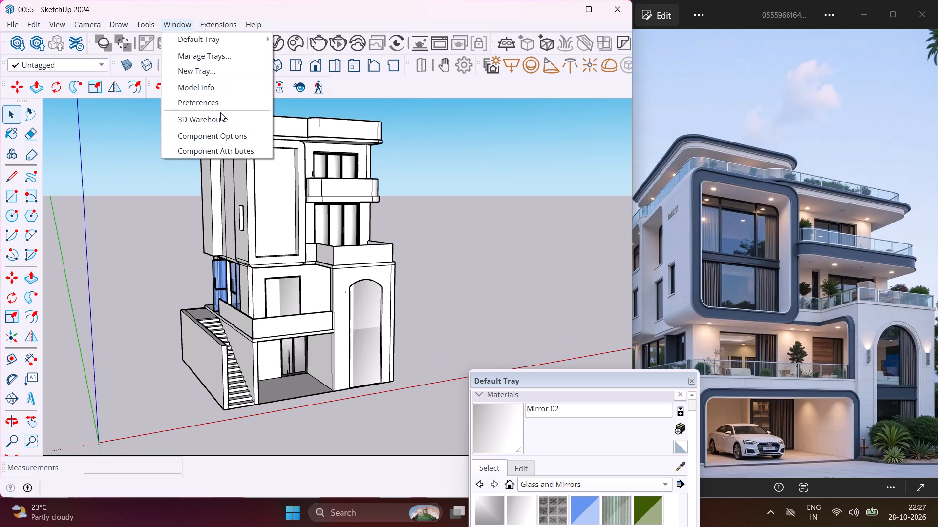
{"action": "left_click", "coordinate": [220, 114]}
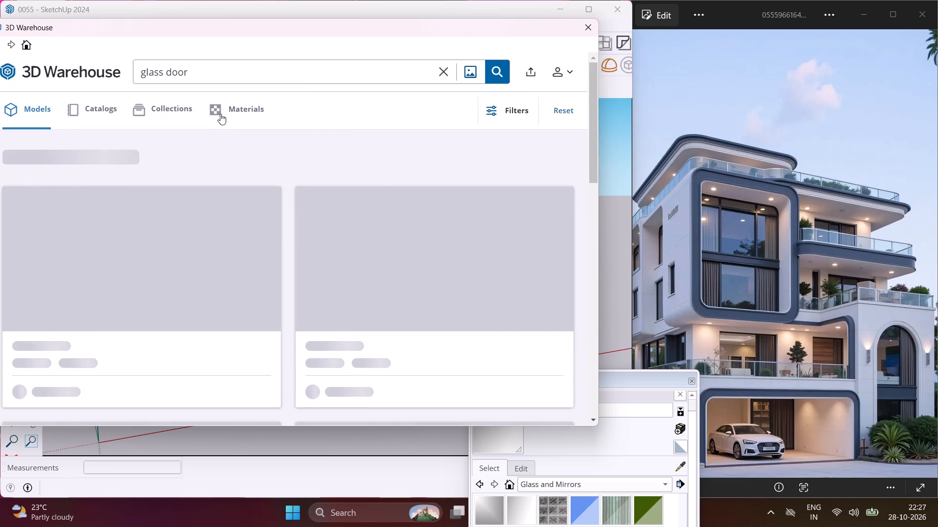
{"action": "left_click", "coordinate": [211, 71]}
{"action": "key", "text": "BackSpace"}
{"action": "key", "text": "BackSpace"}
{"action": "key", "text": "BackSpace"}
{"action": "key", "text": "BackSpace"}
{"action": "key", "text": "BackSpace"}
{"action": "key", "text": "BackSpace"}
{"action": "key", "text": "BackSpace"}
{"action": "key", "text": "BackSpace"}
{"action": "key", "text": "BackSpace"}
{"action": "key", "text": "BackSpace"}
{"action": "key", "text": "BackSpace"}
{"action": "key", "text": "BackSpace"}
{"action": "key", "text": "BackSpace"}
{"action": "key", "text": "BackSpace"}
{"action": "key", "text": "BackSpace"}
{"action": "key", "text": "BackSpace"}
{"action": "key", "text": "BackSpace"}
{"action": "key", "text": "BackSpace"}
{"action": "key", "text": "BackSpace"}
{"action": "key", "text": "BackSpace"}
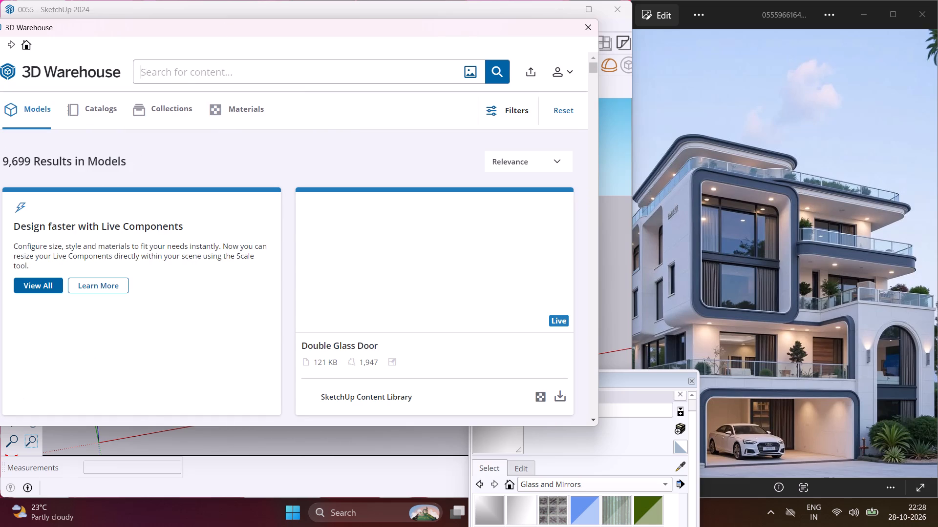
{"action": "type", "text": "ca"}
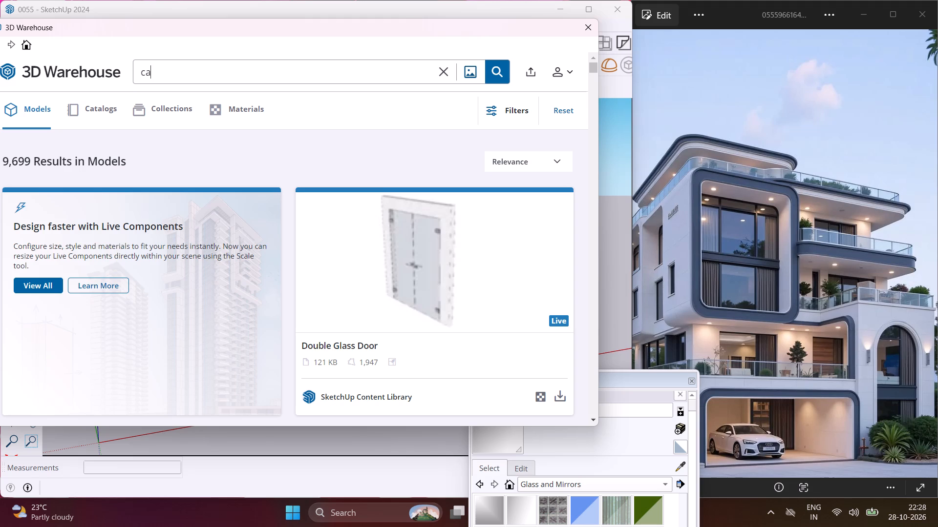
{"action": "key", "text": "r"}
{"action": "key", "text": "Return"}
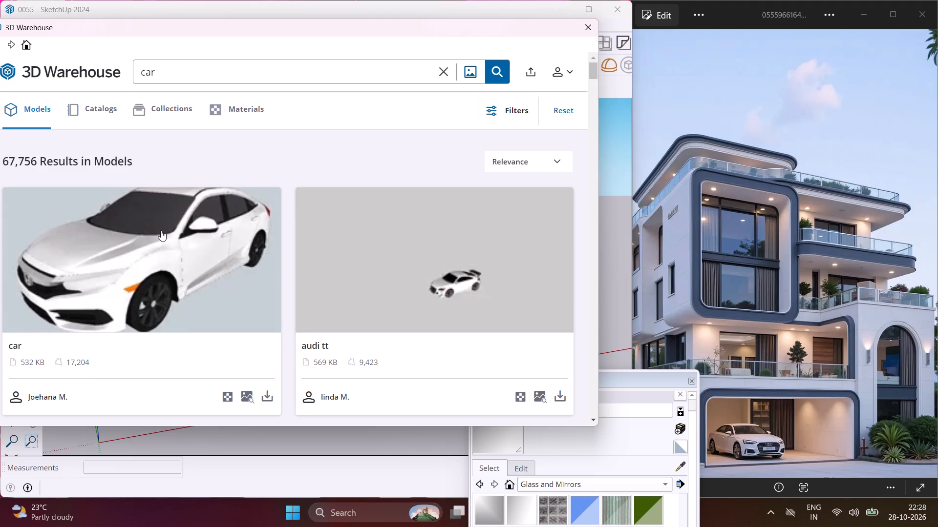
Download the 532 KB white sedan named "car" from the search results directly into the villa model.
{"action": "scroll", "coordinate": [161, 230], "scroll_direction": "down", "scroll_amount": 6}
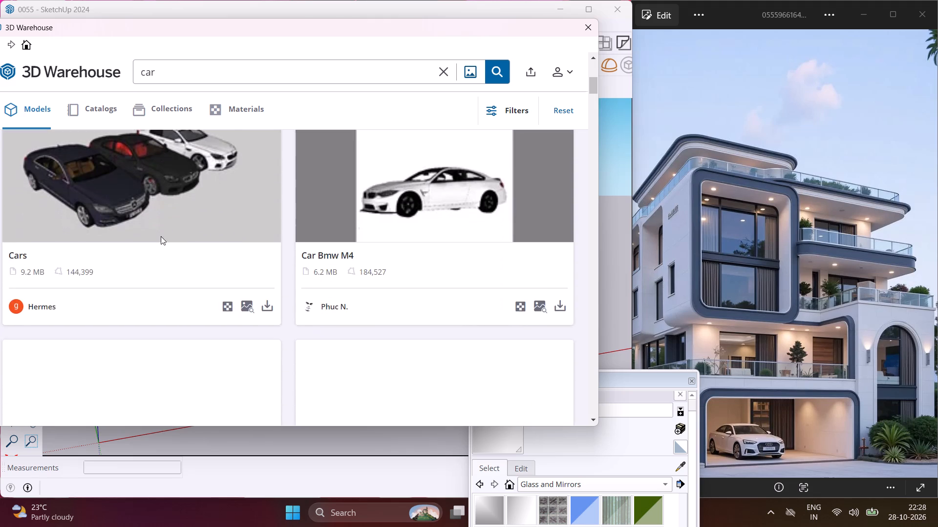
{"action": "scroll", "coordinate": [161, 236], "scroll_direction": "down", "scroll_amount": 1}
{"action": "scroll", "coordinate": [159, 232], "scroll_direction": "up", "scroll_amount": 6}
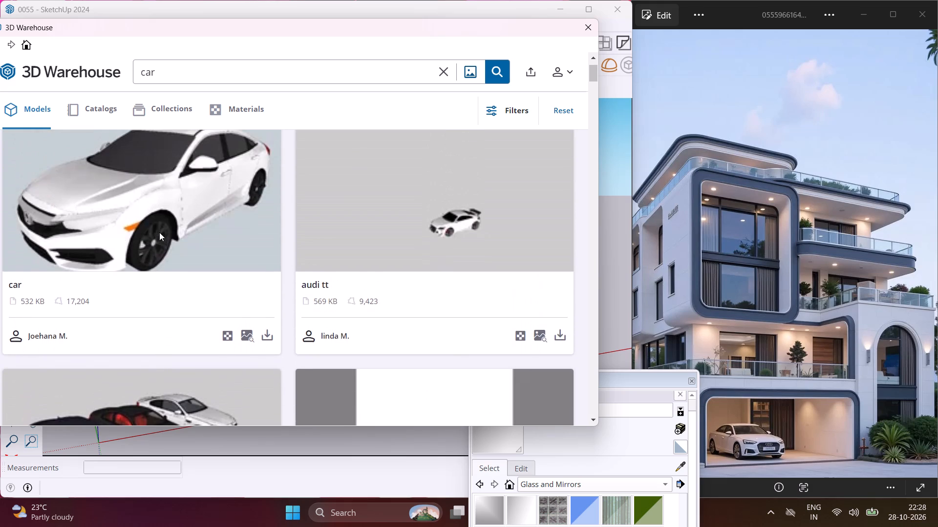
{"action": "scroll", "coordinate": [159, 232], "scroll_direction": "up", "scroll_amount": 2}
{"action": "scroll", "coordinate": [159, 232], "scroll_direction": "down", "scroll_amount": 1}
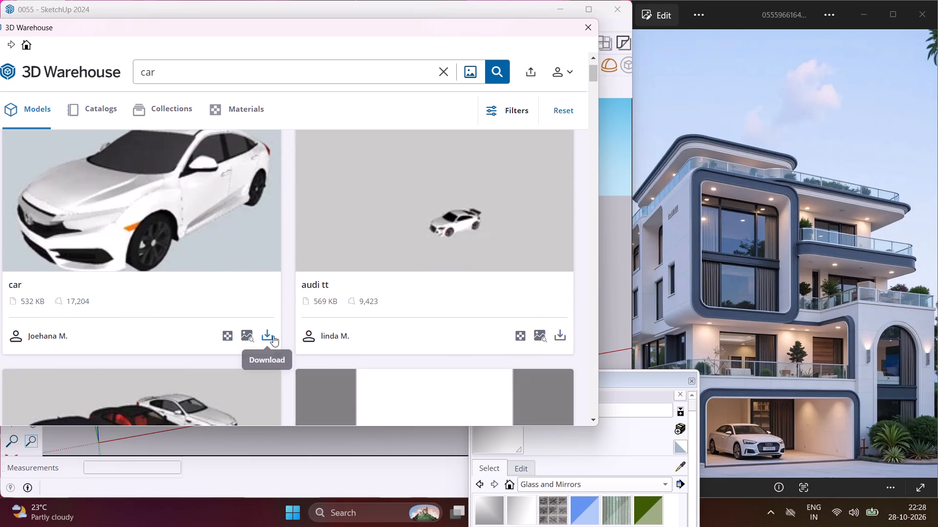
{"action": "left_click", "coordinate": [267, 335]}
{"action": "left_click", "coordinate": [253, 241]}
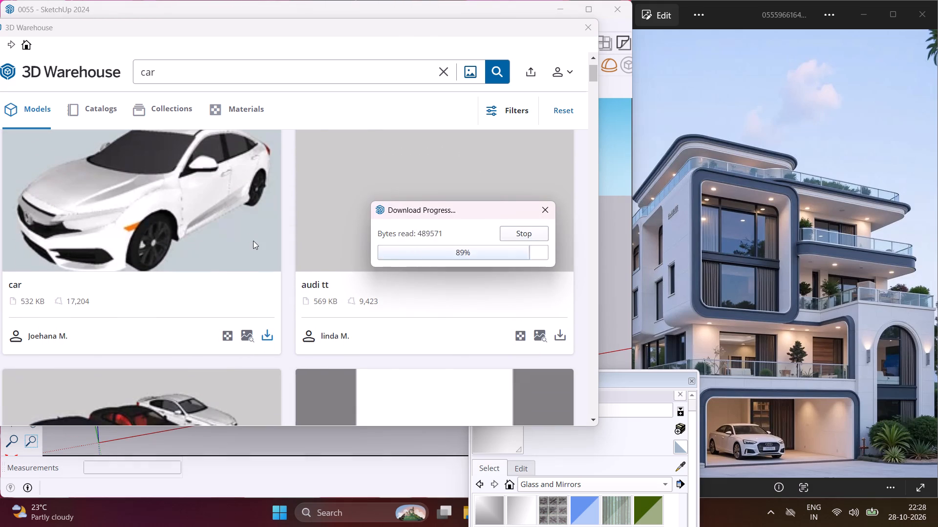
{"action": "scroll", "coordinate": [255, 243], "scroll_direction": "down", "scroll_amount": 2}
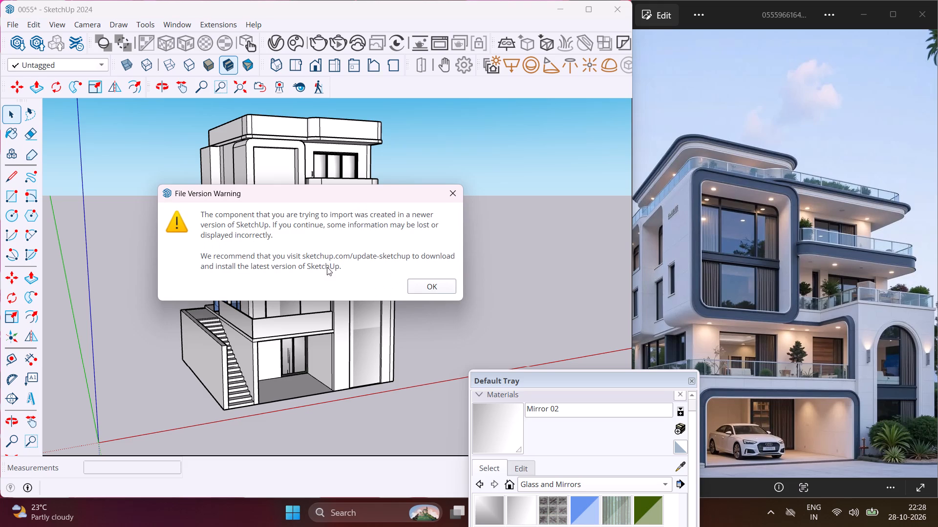
{"action": "left_click", "coordinate": [441, 289]}
Place the downloaded car on the garage floor near its front edge.
{"action": "scroll", "coordinate": [303, 302], "scroll_direction": "down", "scroll_amount": 7}
{"action": "scroll", "coordinate": [396, 333], "scroll_direction": "up", "scroll_amount": 6}
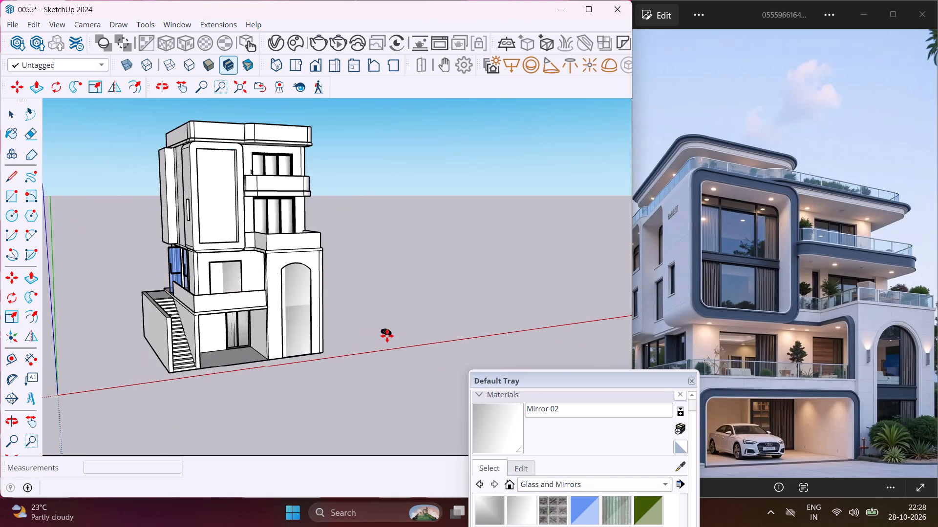
{"action": "scroll", "coordinate": [387, 336], "scroll_direction": "up", "scroll_amount": 3}
{"action": "scroll", "coordinate": [191, 363], "scroll_direction": "up", "scroll_amount": 7}
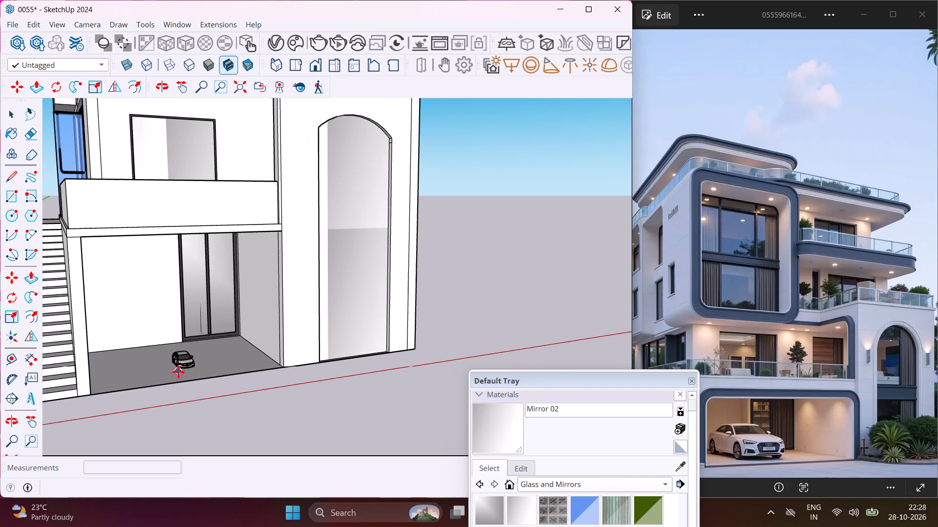
{"action": "left_click", "coordinate": [162, 375]}
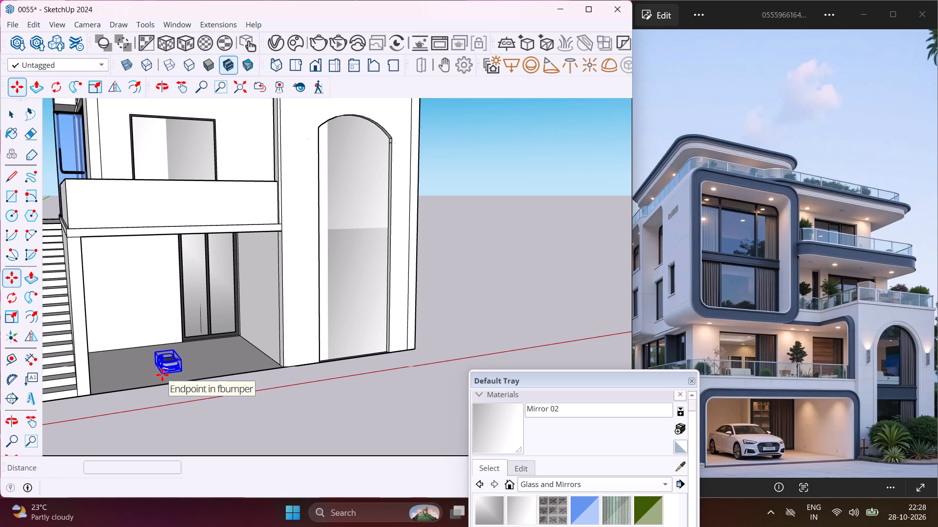
{"action": "key", "text": "Escape"}
{"action": "key", "text": "space"}
Scale the car up uniformly by about 3.8 so it suits the size of the garage.
{"action": "left_click", "coordinate": [165, 371]}
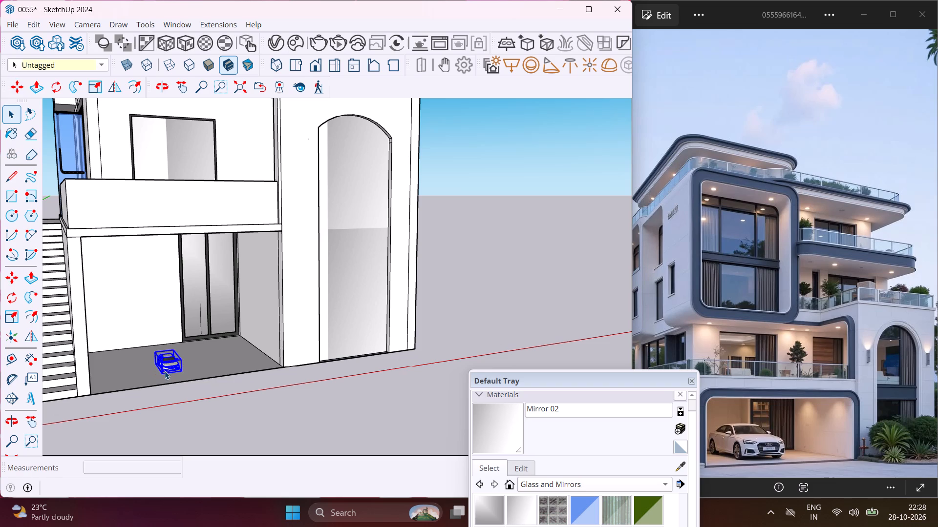
{"action": "left_click", "coordinate": [9, 322]}
{"action": "scroll", "coordinate": [167, 366], "scroll_direction": "up", "scroll_amount": 3}
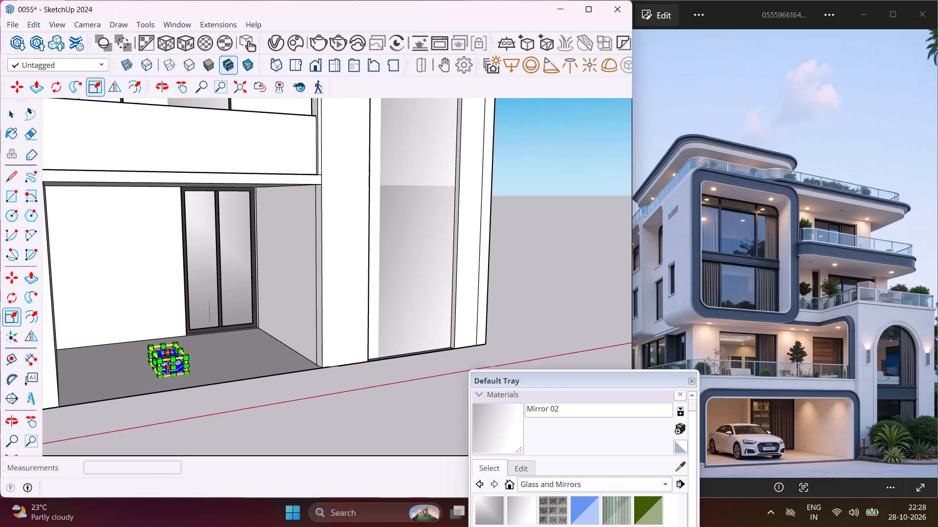
{"action": "scroll", "coordinate": [168, 367], "scroll_direction": "up", "scroll_amount": 3}
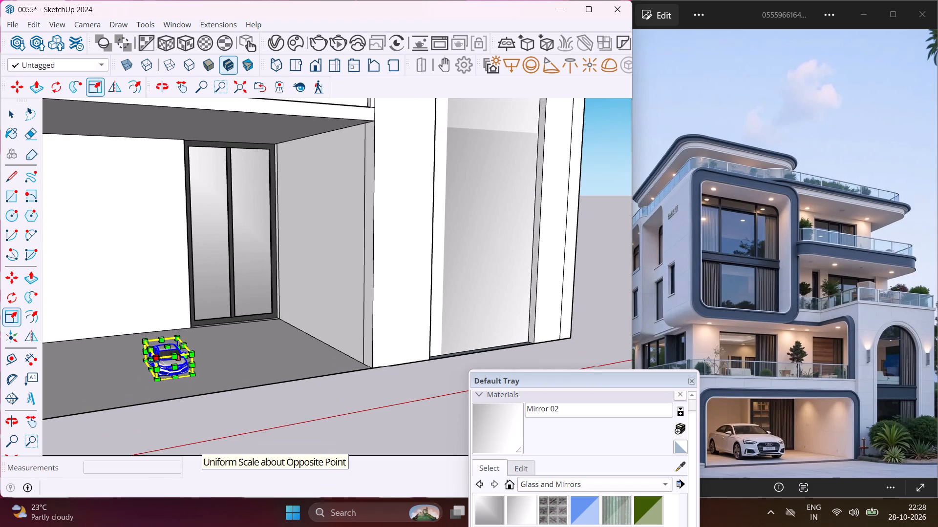
{"action": "left_click", "coordinate": [153, 360]}
{"action": "scroll", "coordinate": [134, 345], "scroll_direction": "down", "scroll_amount": 7}
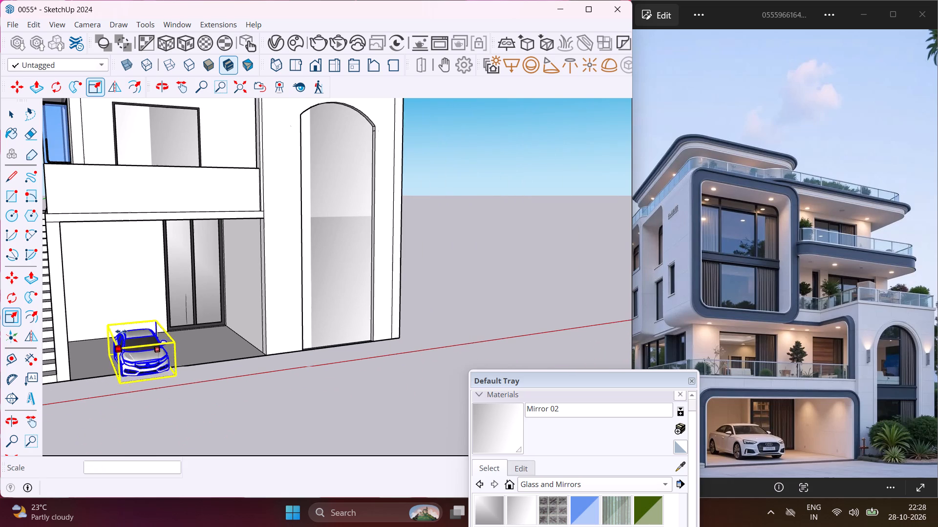
{"action": "left_click", "coordinate": [96, 318]}
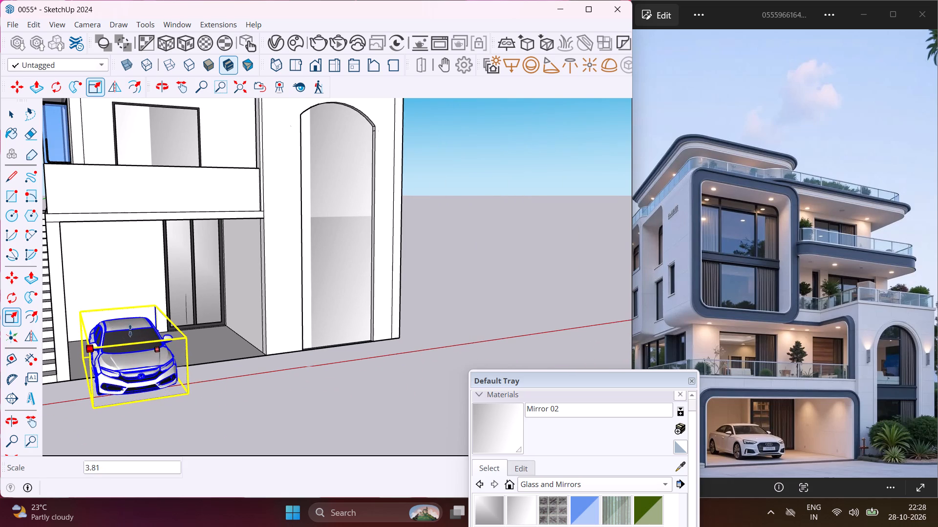
Move the enlarged car about 3' 7" back along the green axis, farther into the garage.
{"action": "middle_click_drag", "start_coordinate": [168, 334], "coordinate": [49, 349]}
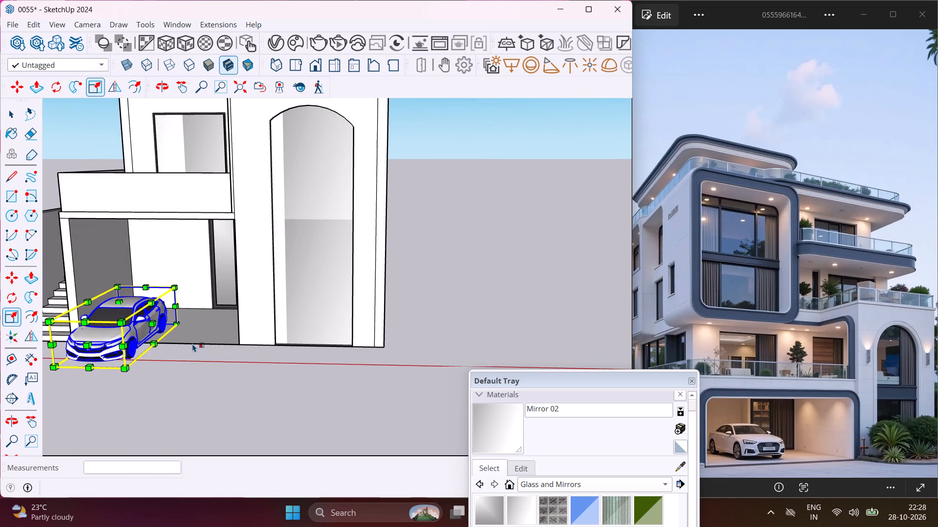
{"action": "key", "text": "m"}
{"action": "scroll", "coordinate": [209, 345], "scroll_direction": "up", "scroll_amount": 2}
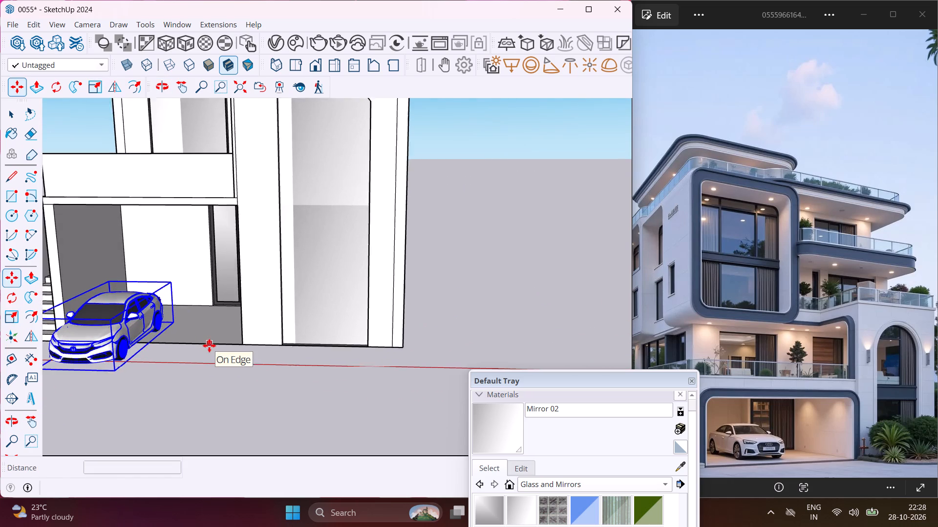
{"action": "scroll", "coordinate": [209, 345], "scroll_direction": "up", "scroll_amount": 4}
{"action": "left_click", "coordinate": [197, 338]}
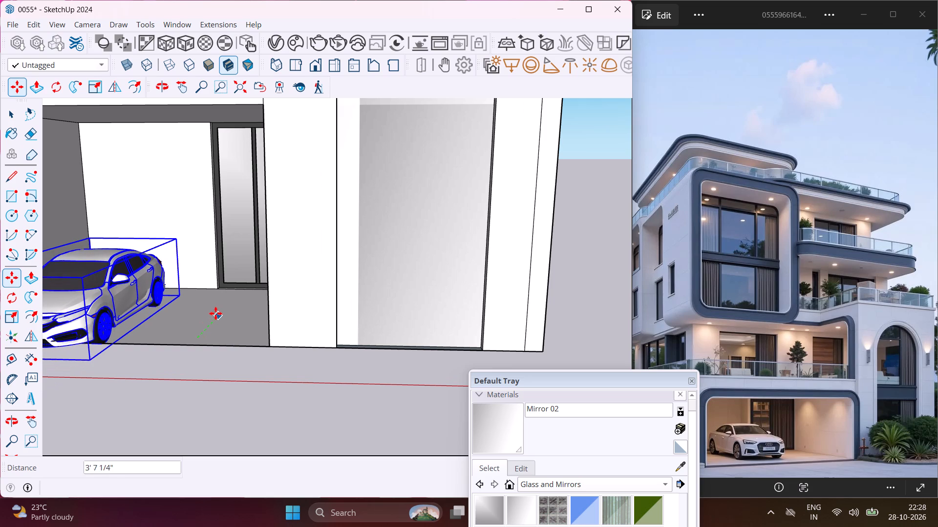
{"action": "left_click", "coordinate": [218, 308]}
{"action": "scroll", "coordinate": [207, 314], "scroll_direction": "down", "scroll_amount": 3}
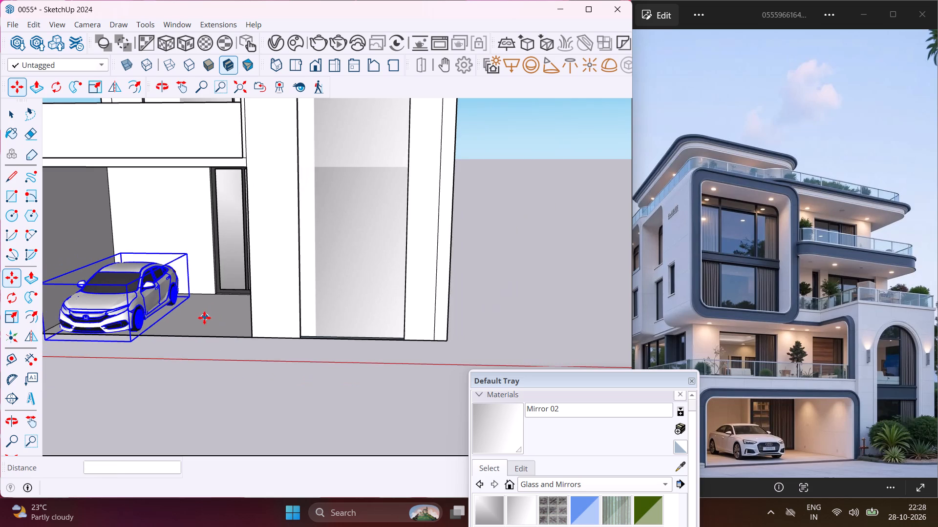
{"action": "middle_click_drag", "start_coordinate": [212, 318], "coordinate": [263, 318]}
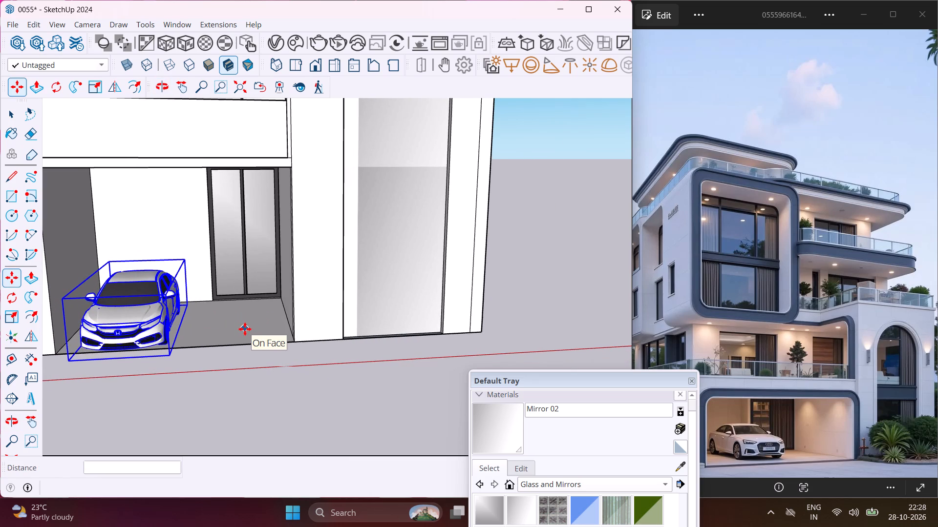
{"action": "key", "text": "Escape"}
{"action": "key", "text": "space"}
Draw a vertical rotated rectangle 30' long and 1' high, extending down from the building's rear bottom edge.
{"action": "middle_click_drag", "start_coordinate": [276, 360], "coordinate": [48, 304]}
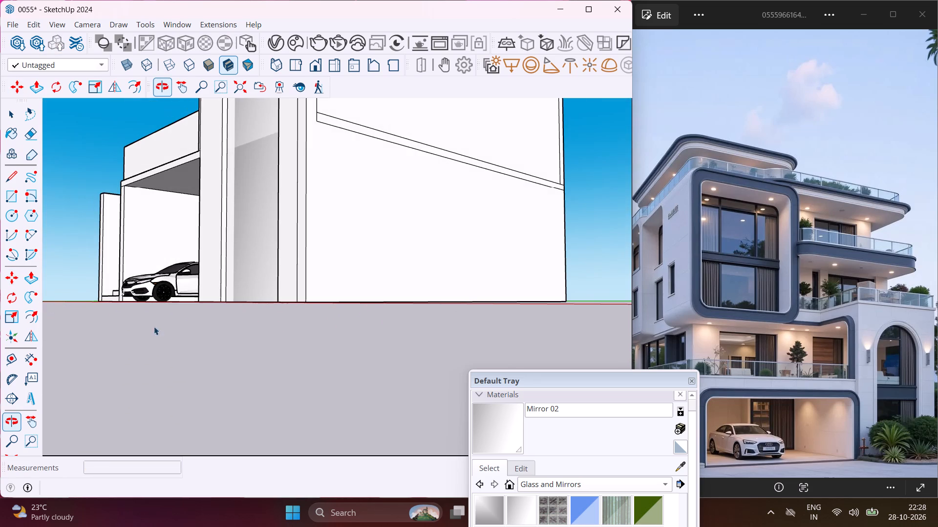
{"action": "middle_click_drag", "start_coordinate": [336, 305], "coordinate": [162, 233]}
{"action": "scroll", "coordinate": [162, 233], "scroll_direction": "up", "scroll_amount": 1}
{"action": "scroll", "coordinate": [161, 232], "scroll_direction": "down", "scroll_amount": 4}
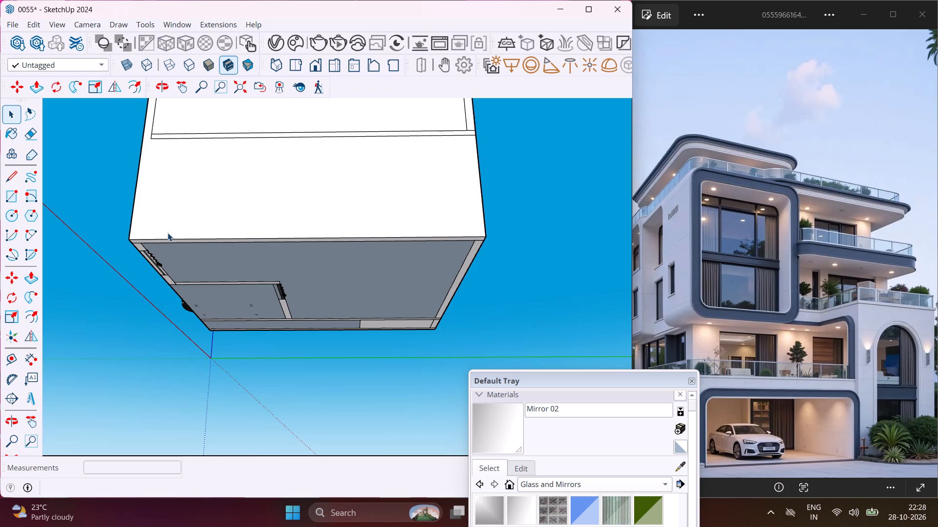
{"action": "left_click", "coordinate": [24, 196]}
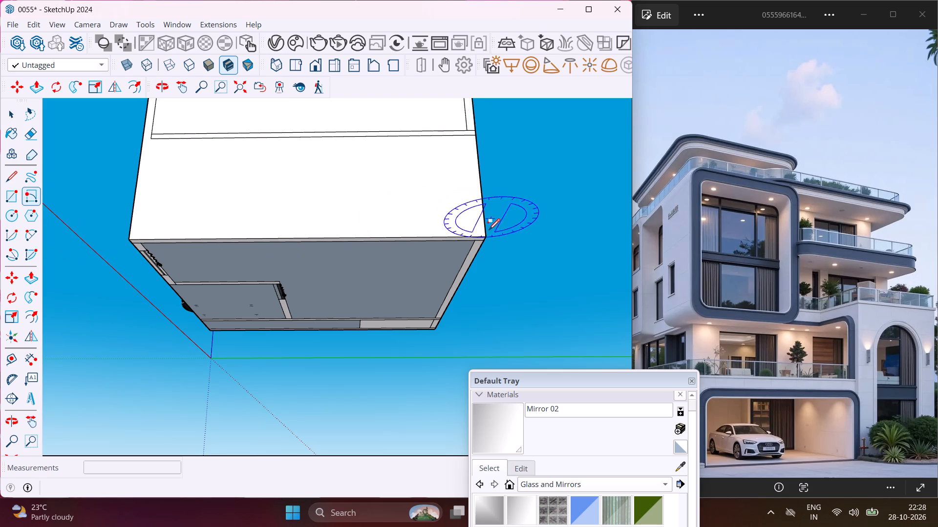
{"action": "scroll", "coordinate": [488, 230], "scroll_direction": "up", "scroll_amount": 3}
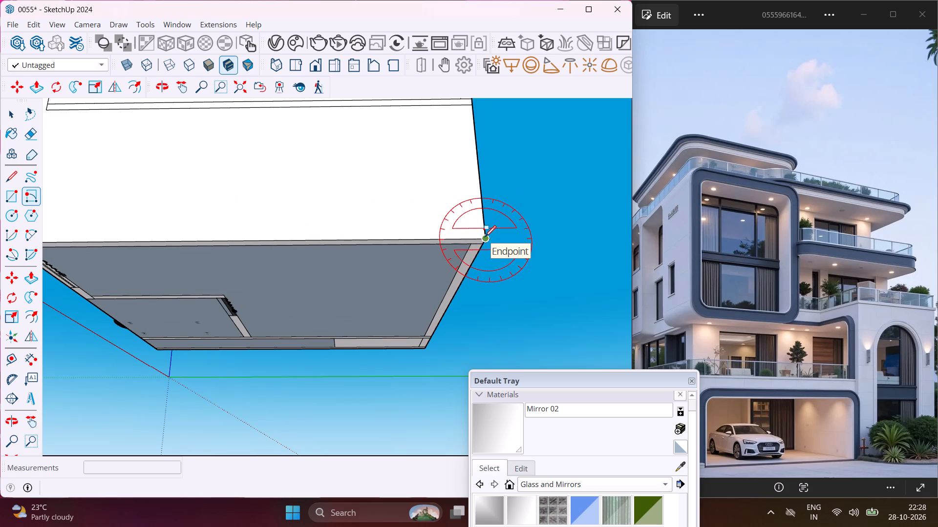
{"action": "left_click", "coordinate": [484, 237]}
{"action": "middle_click_drag", "start_coordinate": [438, 340], "coordinate": [277, 329]}
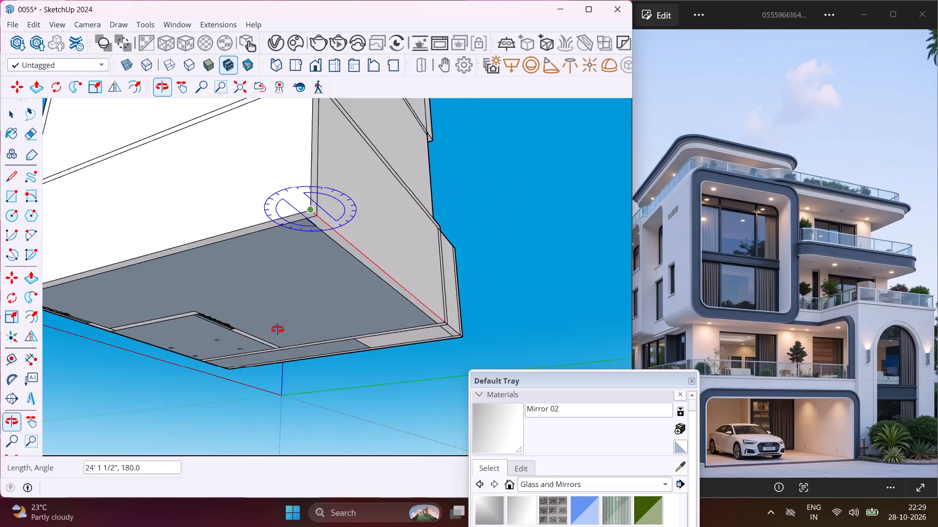
{"action": "middle_click_drag", "start_coordinate": [277, 329], "coordinate": [173, 329]}
{"action": "scroll", "coordinate": [466, 304], "scroll_direction": "up", "scroll_amount": 4}
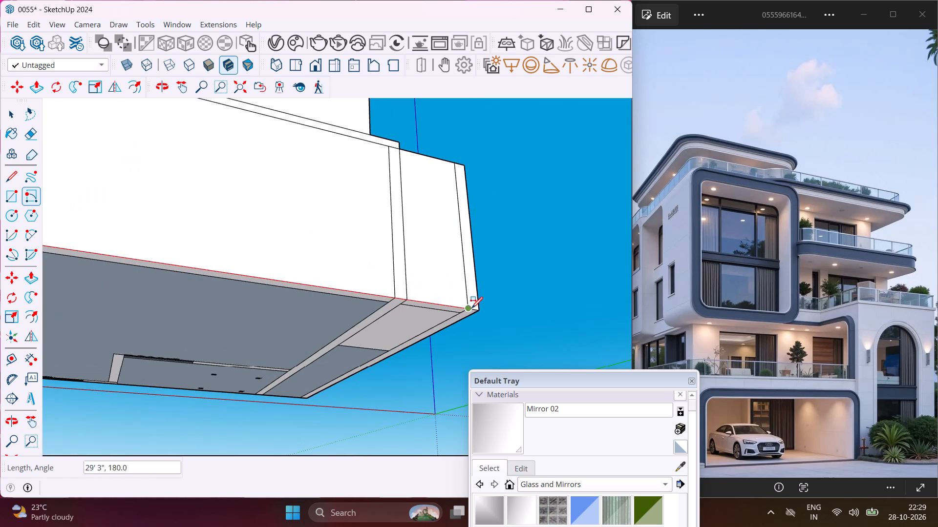
{"action": "left_click", "coordinate": [478, 309]}
{"action": "middle_click_drag", "start_coordinate": [476, 309], "coordinate": [223, 299]}
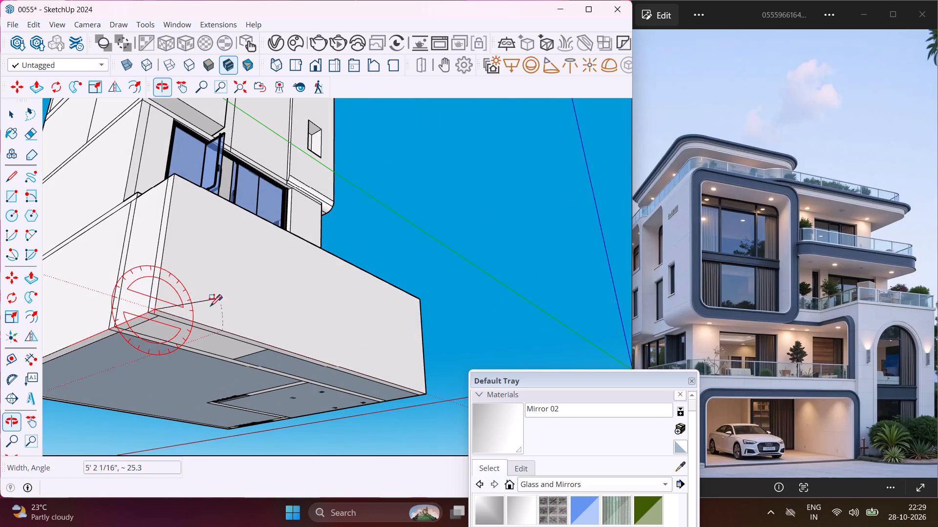
{"action": "middle_click_drag", "start_coordinate": [155, 342], "coordinate": [128, 384]}
{"action": "scroll", "coordinate": [118, 414], "scroll_direction": "up", "scroll_amount": 1}
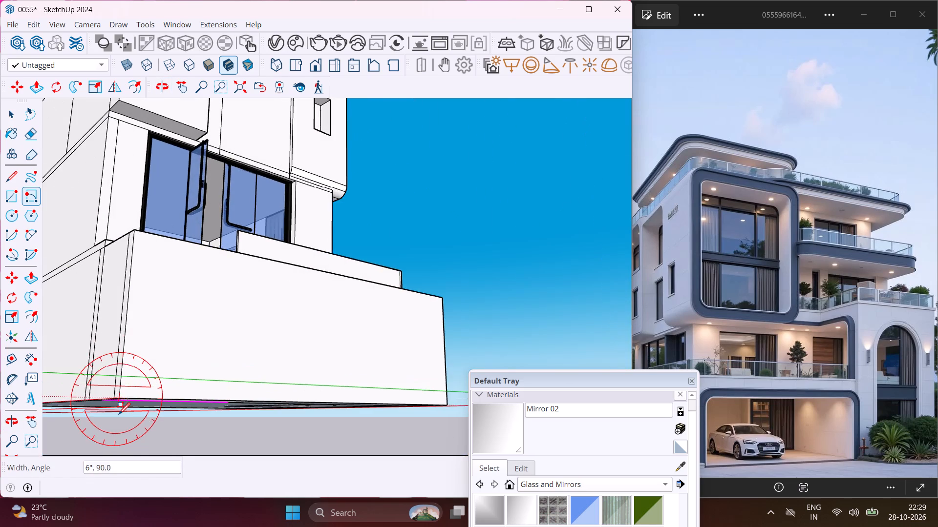
{"action": "scroll", "coordinate": [118, 414], "scroll_direction": "up", "scroll_amount": 6}
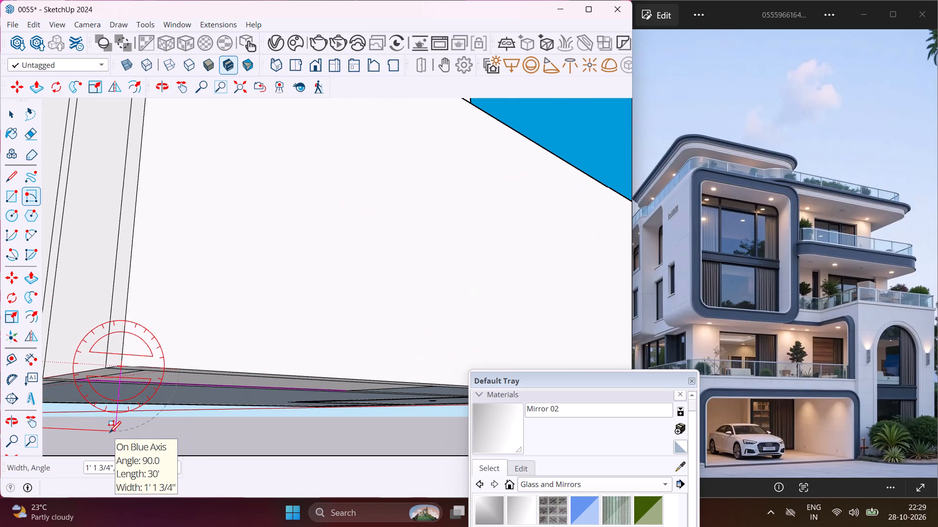
{"action": "type", "text": "1'"}
{"action": "key", "text": "Return"}
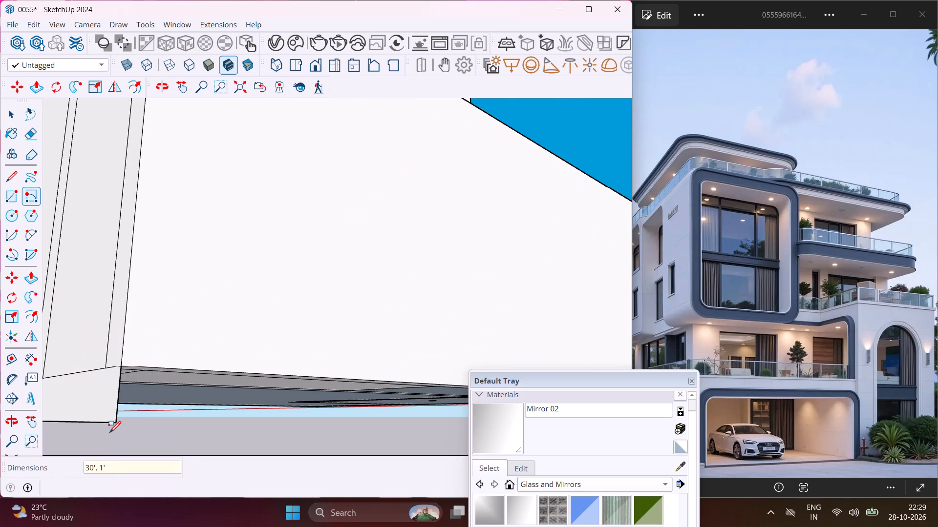
{"action": "scroll", "coordinate": [109, 432], "scroll_direction": "down", "scroll_amount": 4}
{"action": "middle_click_drag", "start_coordinate": [176, 351], "coordinate": [139, 359]}
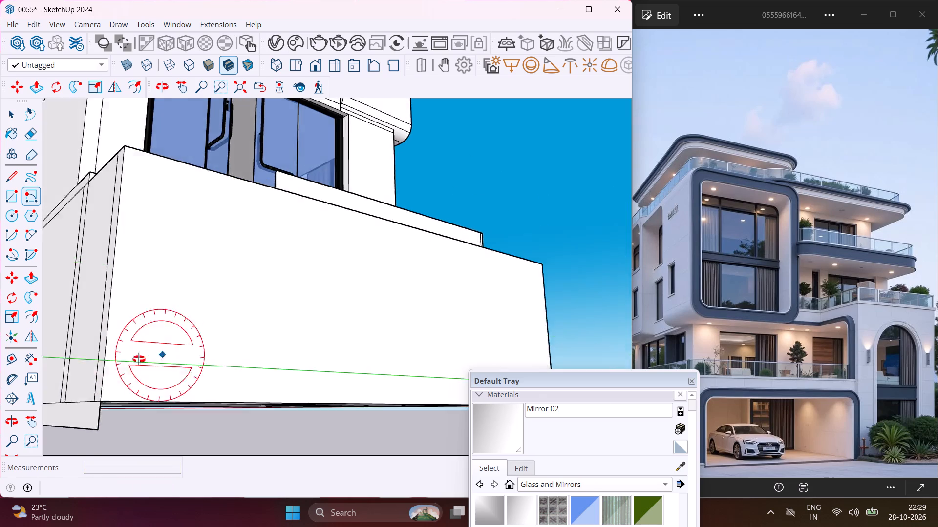
{"action": "middle_click_drag", "start_coordinate": [139, 359], "coordinate": [14, 384]}
{"action": "key", "text": "Escape"}
{"action": "key", "text": "space"}
{"action": "scroll", "coordinate": [48, 428], "scroll_direction": "up", "scroll_amount": 3}
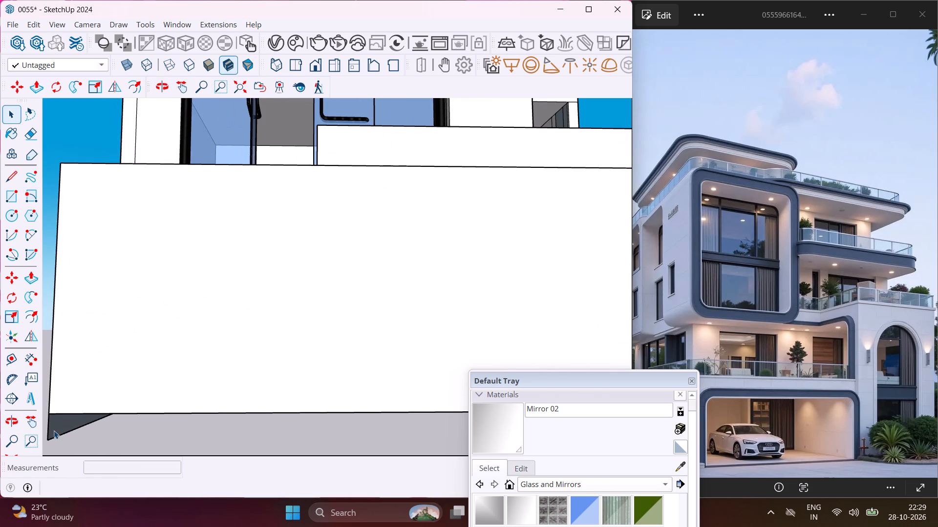
Extrude the rear base rectangle about 29' 8" forward beneath the building to the front of the stair-side wall.
{"action": "left_click", "coordinate": [54, 430]}
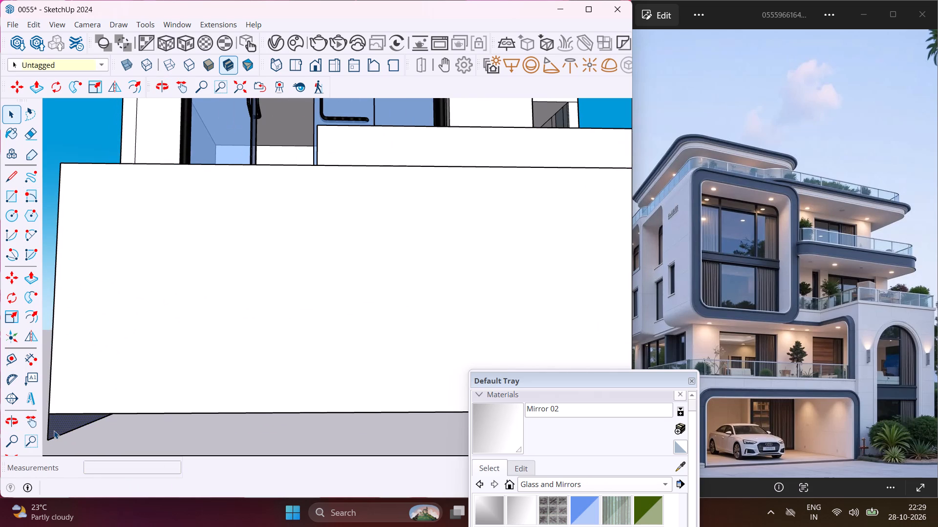
{"action": "key", "text": "p"}
{"action": "left_click", "coordinate": [54, 430]}
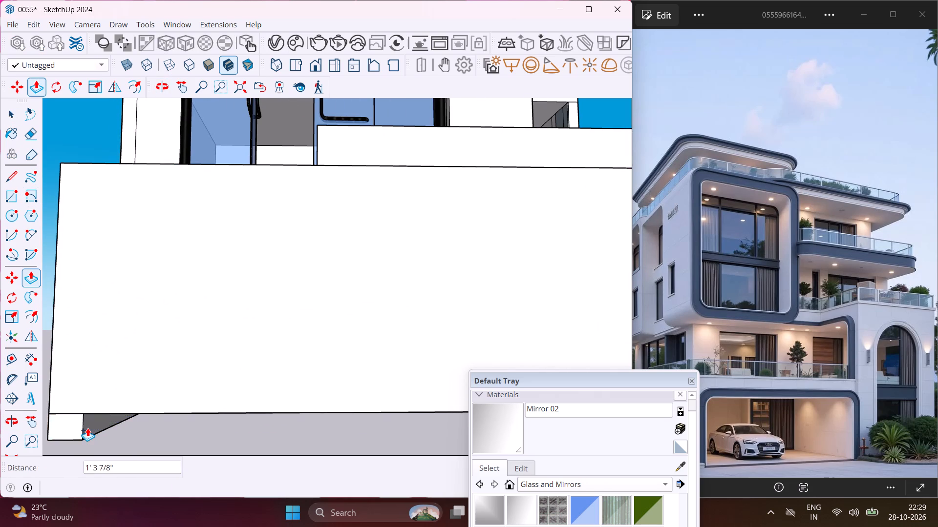
{"action": "scroll", "coordinate": [87, 428], "scroll_direction": "down", "scroll_amount": 13}
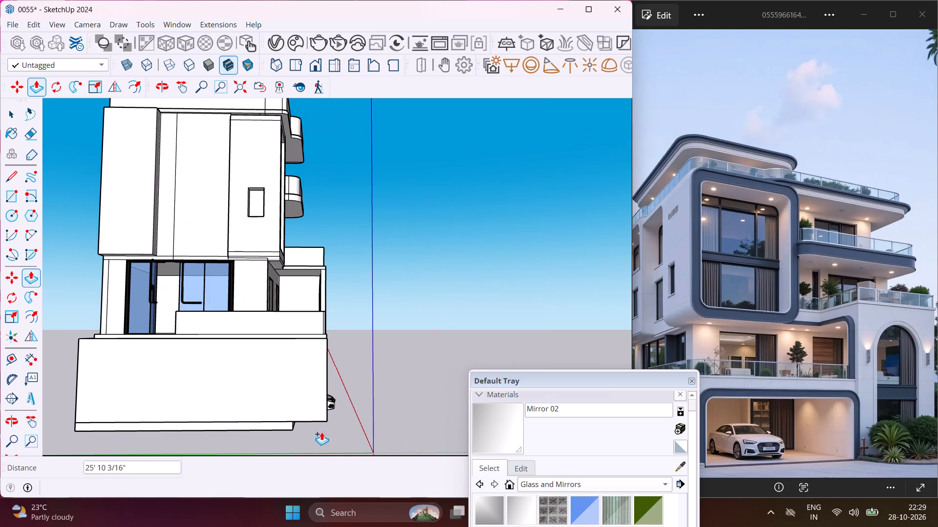
{"action": "left_click", "coordinate": [326, 408]}
Push/pull the base's front face about 4" to line up with the front face of the stair-side wall.
{"action": "middle_click_drag", "start_coordinate": [329, 409], "coordinate": [290, 407]}
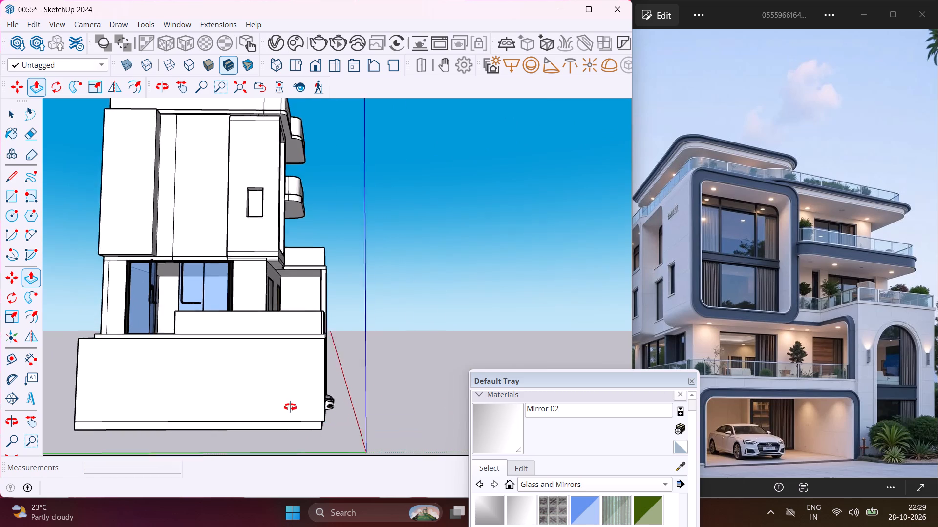
{"action": "middle_click_drag", "start_coordinate": [290, 407], "coordinate": [138, 418]}
{"action": "scroll", "coordinate": [256, 415], "scroll_direction": "up", "scroll_amount": 12}
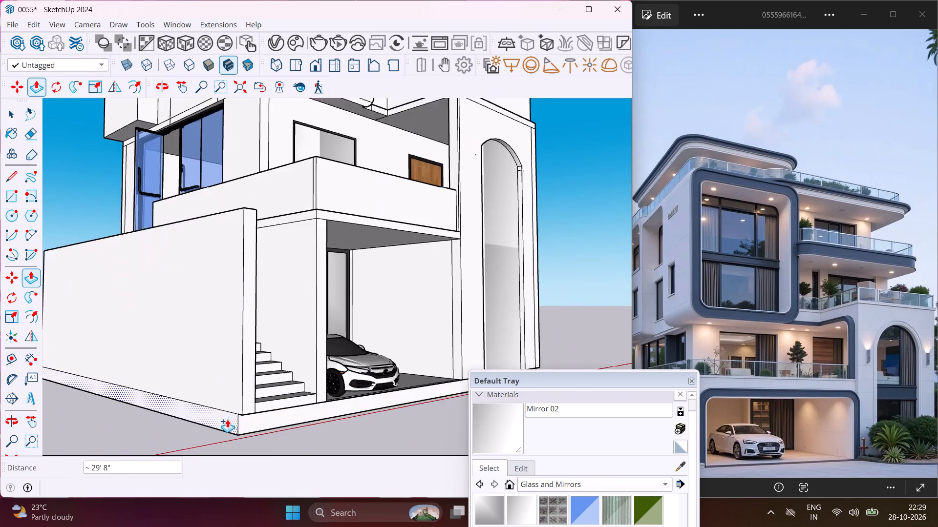
{"action": "scroll", "coordinate": [227, 419], "scroll_direction": "up", "scroll_amount": 4}
{"action": "left_click", "coordinate": [252, 426]}
{"action": "left_click", "coordinate": [245, 391]}
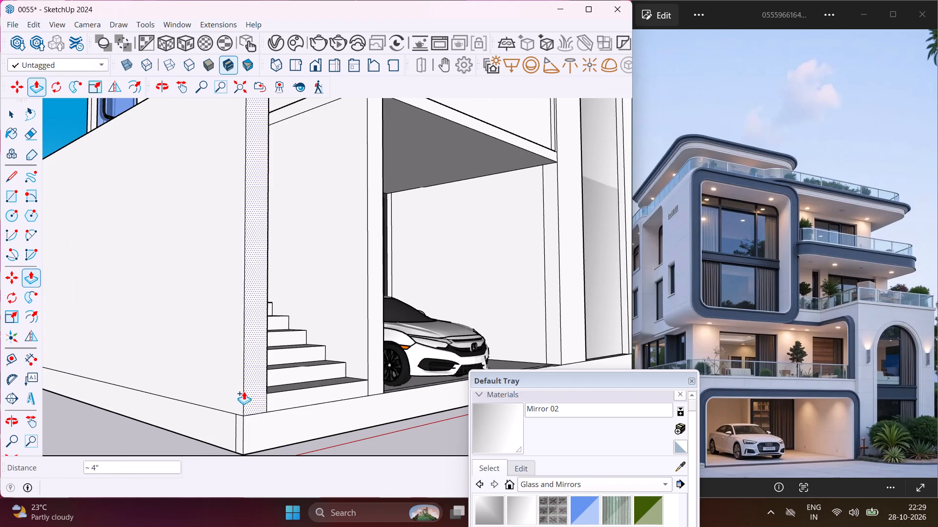
{"action": "key", "text": "Escape"}
{"action": "key", "text": "space"}
Examine the base, garage and whole building from the front and from the stair side.
{"action": "scroll", "coordinate": [269, 357], "scroll_direction": "down", "scroll_amount": 8}
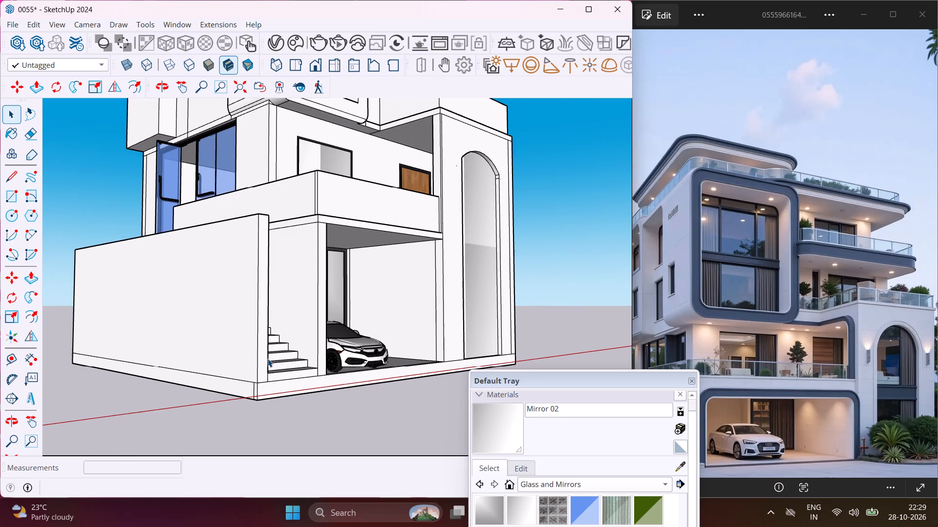
{"action": "scroll", "coordinate": [259, 355], "scroll_direction": "down", "scroll_amount": 4}
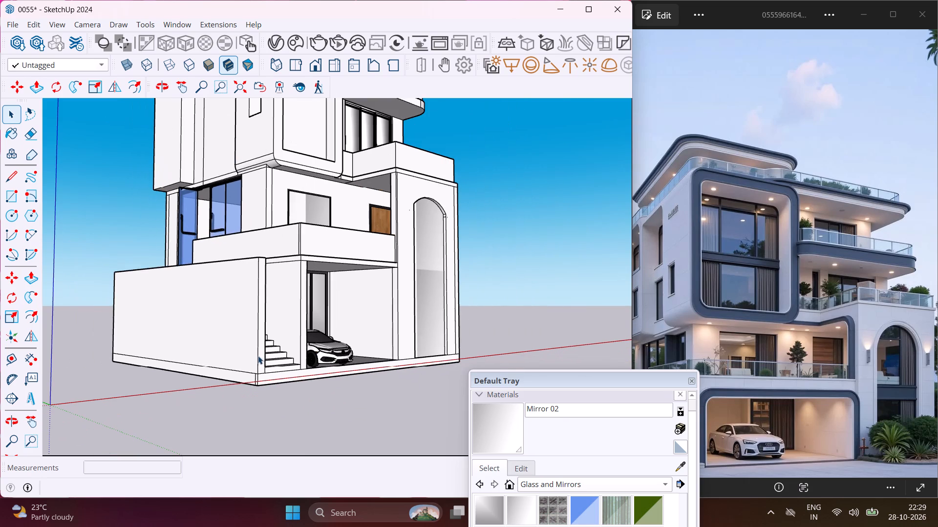
{"action": "middle_click_drag", "start_coordinate": [408, 350], "coordinate": [217, 411]}
{"action": "scroll", "coordinate": [217, 412], "scroll_direction": "up", "scroll_amount": 1}
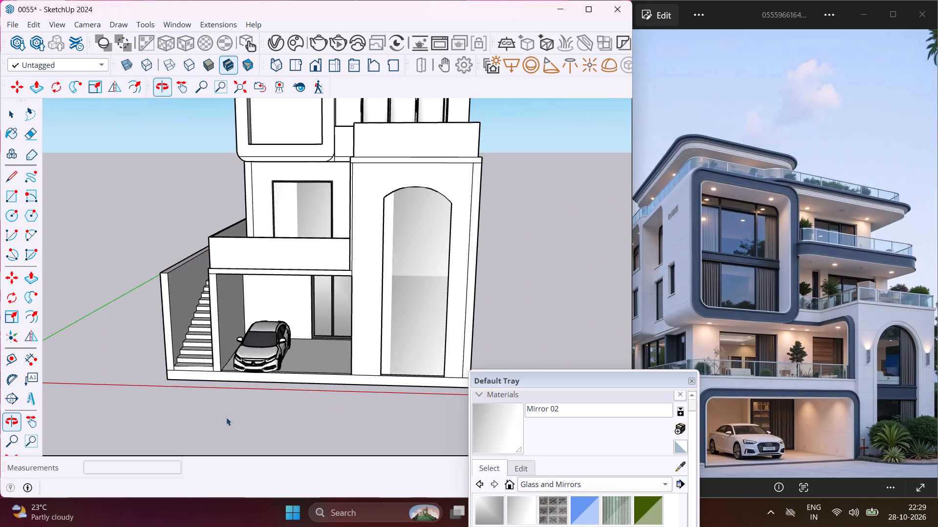
{"action": "scroll", "coordinate": [261, 398], "scroll_direction": "down", "scroll_amount": 4}
{"action": "middle_click_drag", "start_coordinate": [398, 362], "coordinate": [352, 366]}
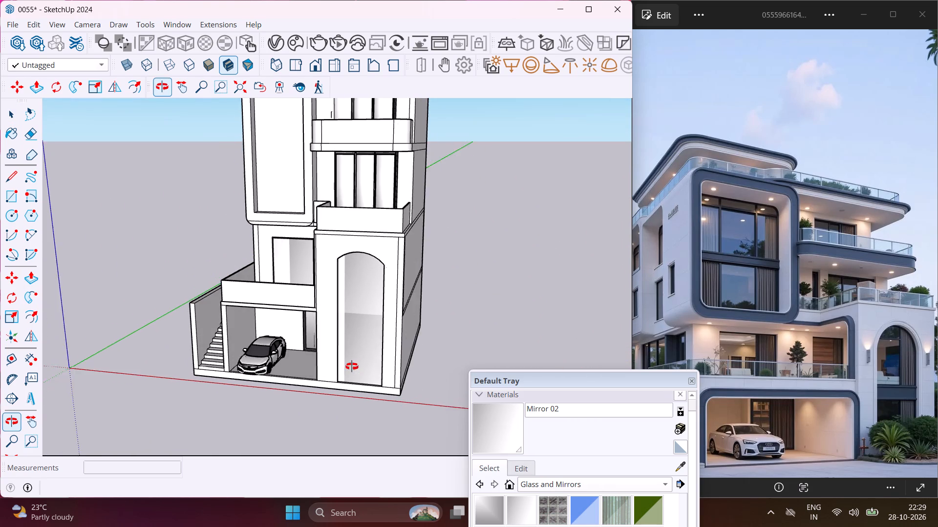
{"action": "middle_click_drag", "start_coordinate": [352, 366], "coordinate": [539, 345]}
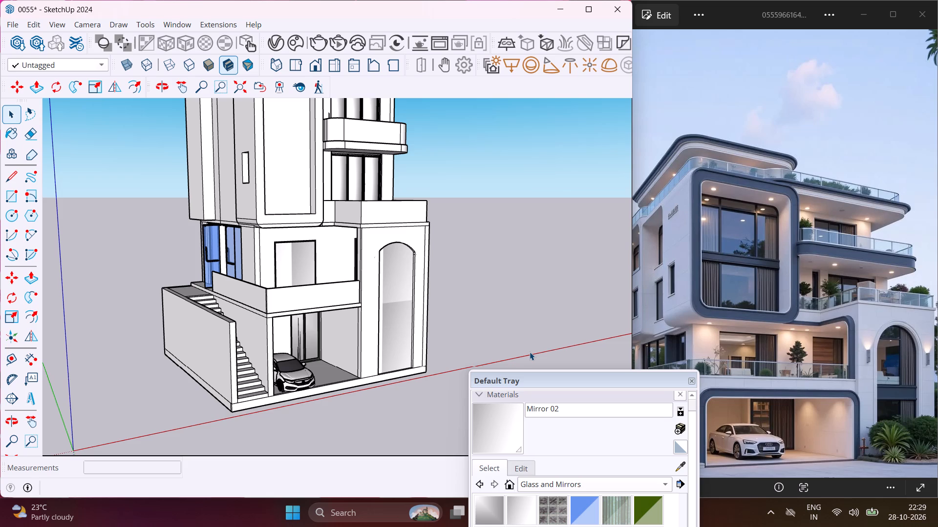
{"action": "scroll", "coordinate": [331, 339], "scroll_direction": "down", "scroll_amount": 3}
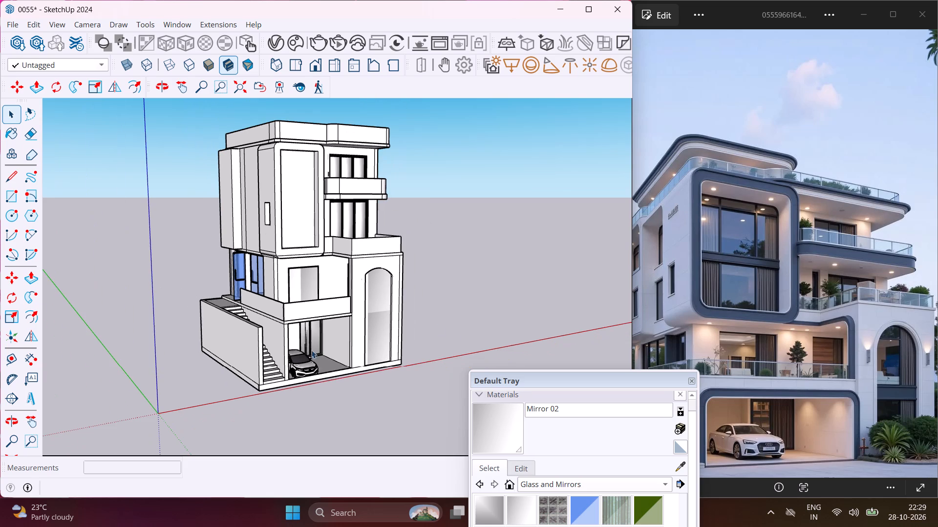
{"action": "scroll", "coordinate": [340, 322], "scroll_direction": "up", "scroll_amount": 3}
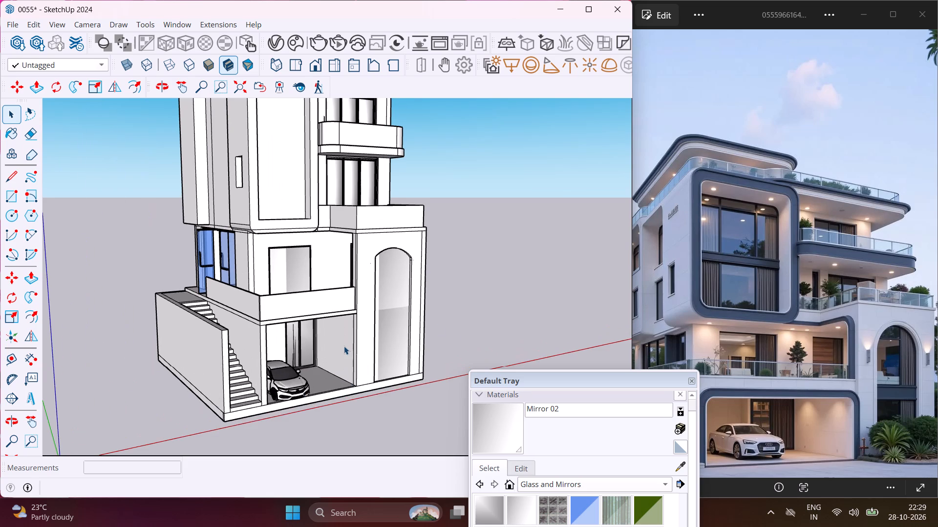
{"action": "scroll", "coordinate": [344, 347], "scroll_direction": "down", "scroll_amount": 3}
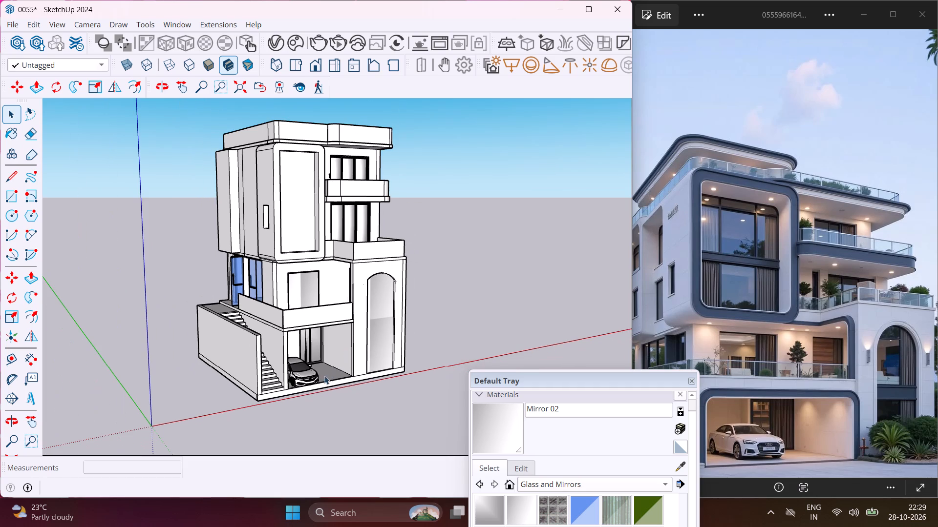
{"action": "middle_click_drag", "start_coordinate": [305, 386], "coordinate": [535, 404]}
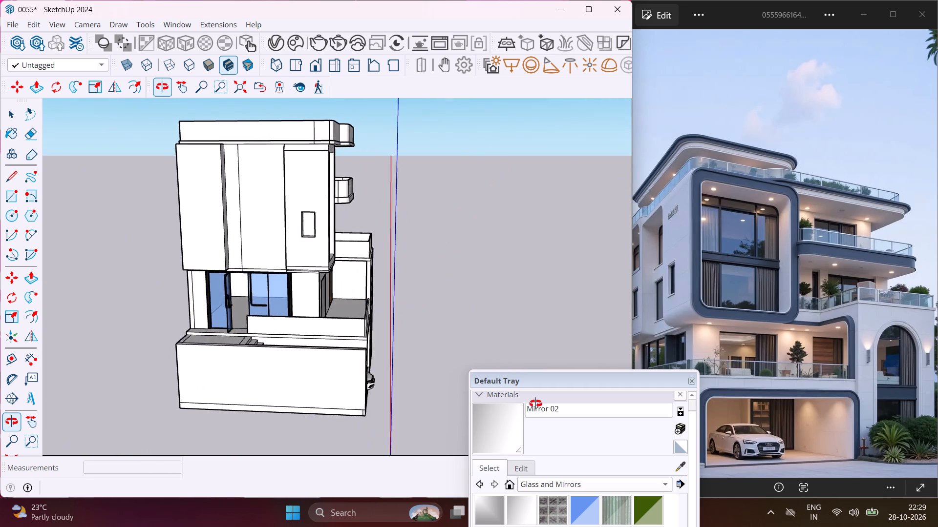
{"action": "middle_click_drag", "start_coordinate": [535, 404], "coordinate": [590, 404]}
Pull the roof slab's narrow edge on the stair side outward about 1' 5 3/4", flush with the projecting wall panel.
{"action": "scroll", "coordinate": [287, 179], "scroll_direction": "up", "scroll_amount": 2}
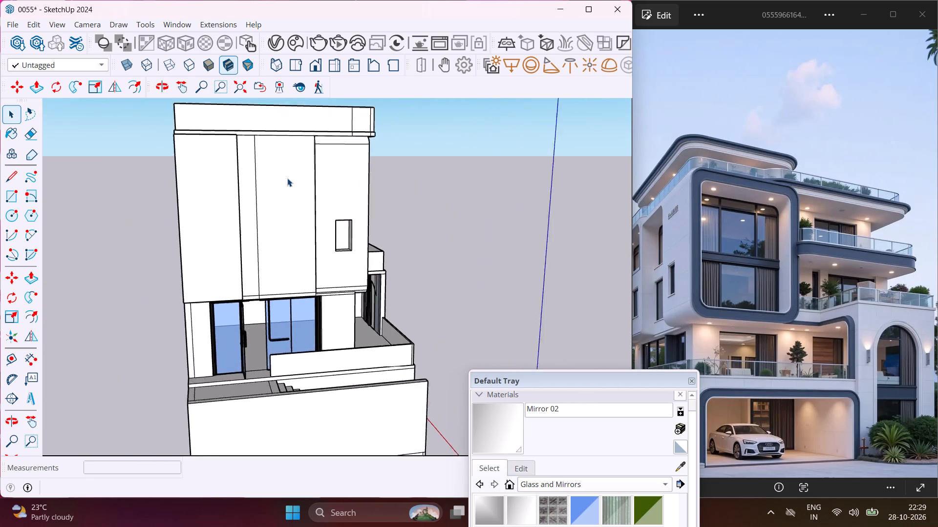
{"action": "scroll", "coordinate": [287, 178], "scroll_direction": "up", "scroll_amount": 2}
{"action": "middle_click_drag", "start_coordinate": [288, 187], "coordinate": [341, 211]}
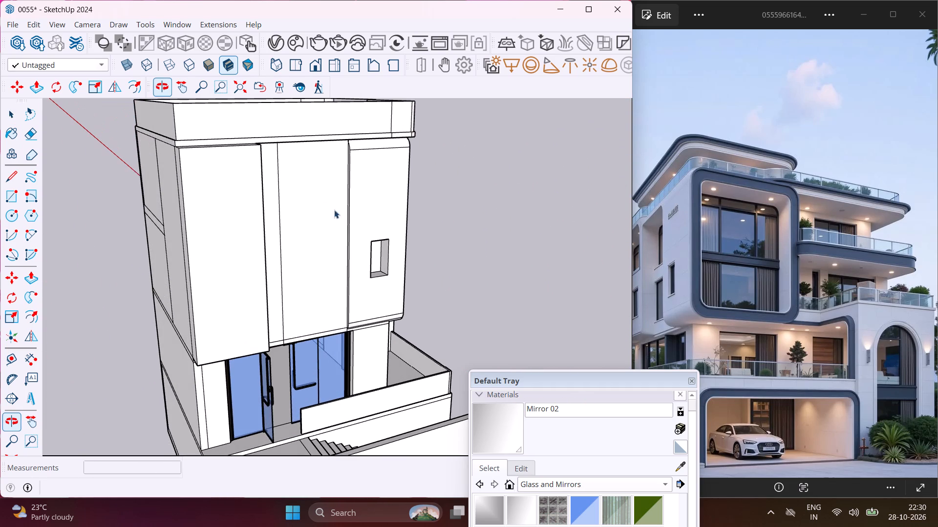
{"action": "middle_click_drag", "start_coordinate": [240, 146], "coordinate": [317, 216]}
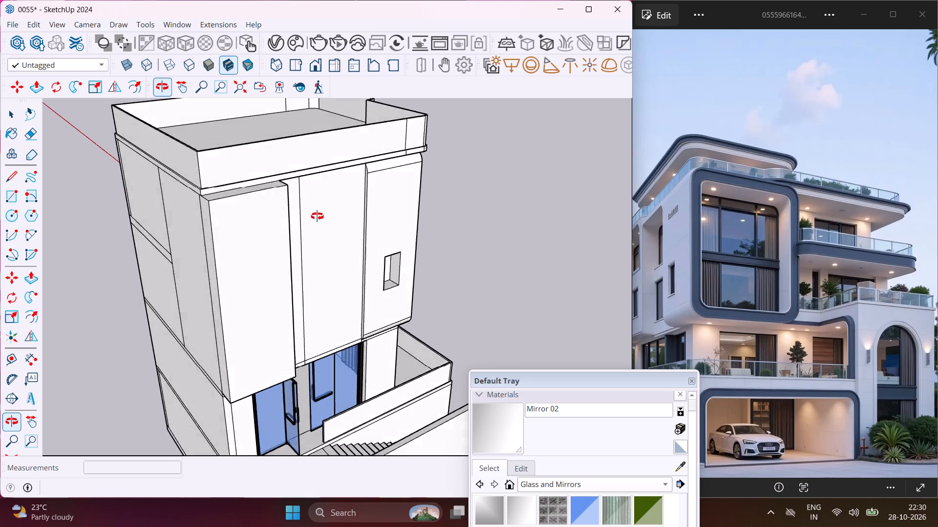
{"action": "middle_click_drag", "start_coordinate": [317, 216], "coordinate": [340, 235]}
{"action": "scroll", "coordinate": [312, 265], "scroll_direction": "up", "scroll_amount": 6}
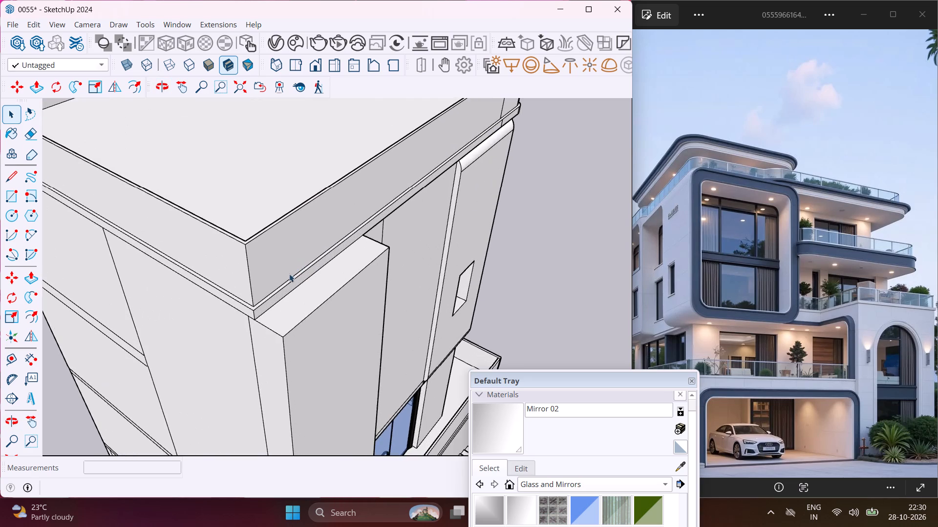
{"action": "scroll", "coordinate": [288, 290], "scroll_direction": "up", "scroll_amount": 3}
{"action": "left_click", "coordinate": [287, 291]}
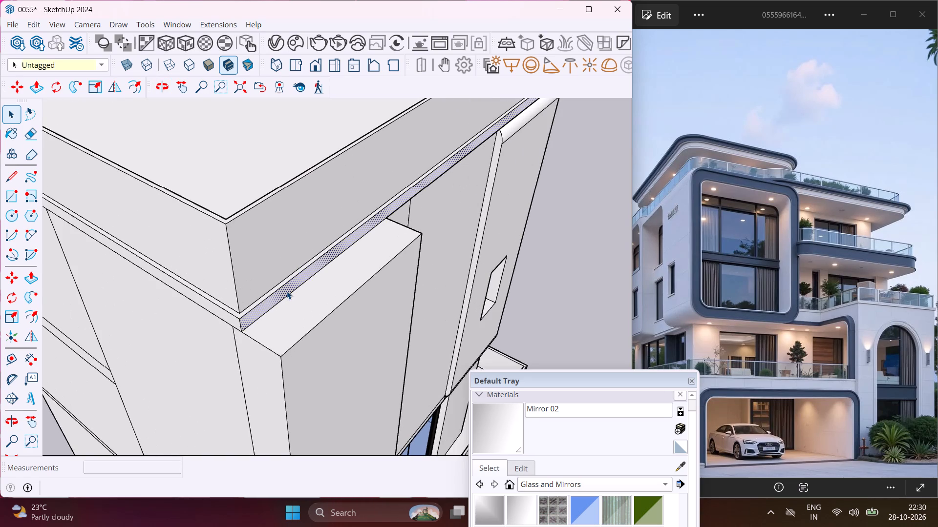
{"action": "key", "text": "p"}
{"action": "left_click", "coordinate": [287, 291]}
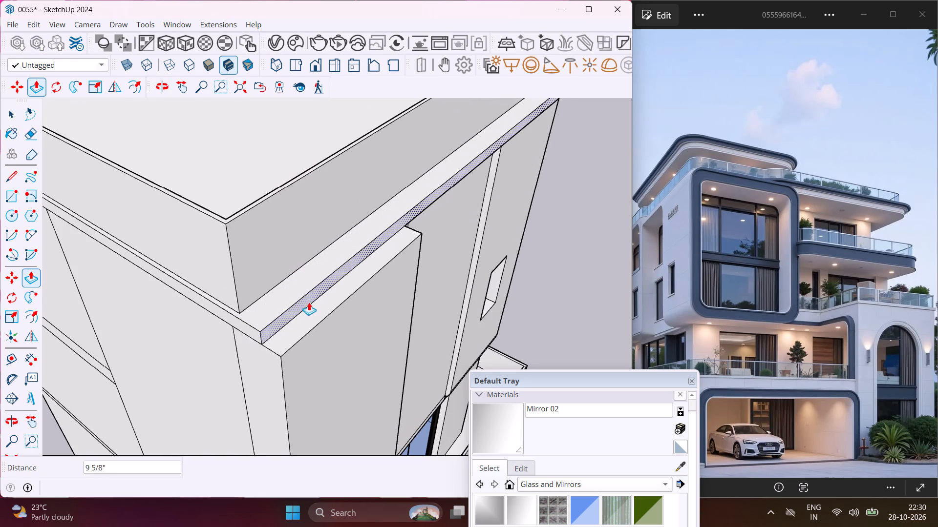
{"action": "left_click", "coordinate": [318, 323]}
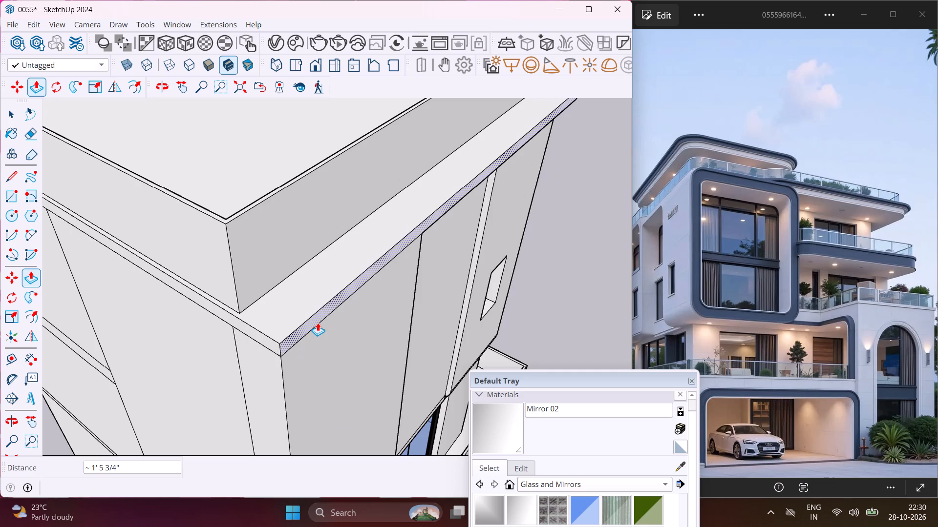
{"action": "key", "text": "Escape"}
{"action": "key", "text": "space"}
Pull the stair-side roof parapet's outer face outward 1' 5/8" over the extended roof slab.
{"action": "scroll", "coordinate": [251, 267], "scroll_direction": "down", "scroll_amount": 9}
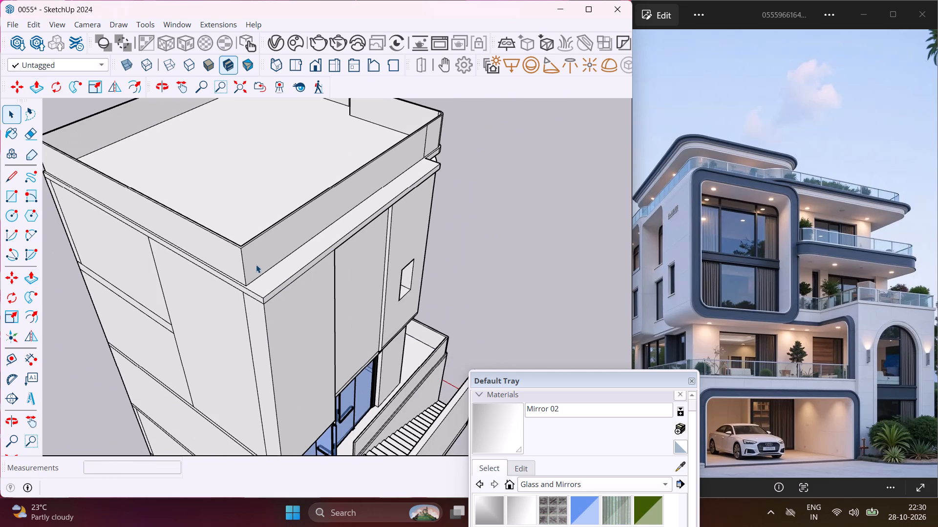
{"action": "scroll", "coordinate": [270, 256], "scroll_direction": "up", "scroll_amount": 3}
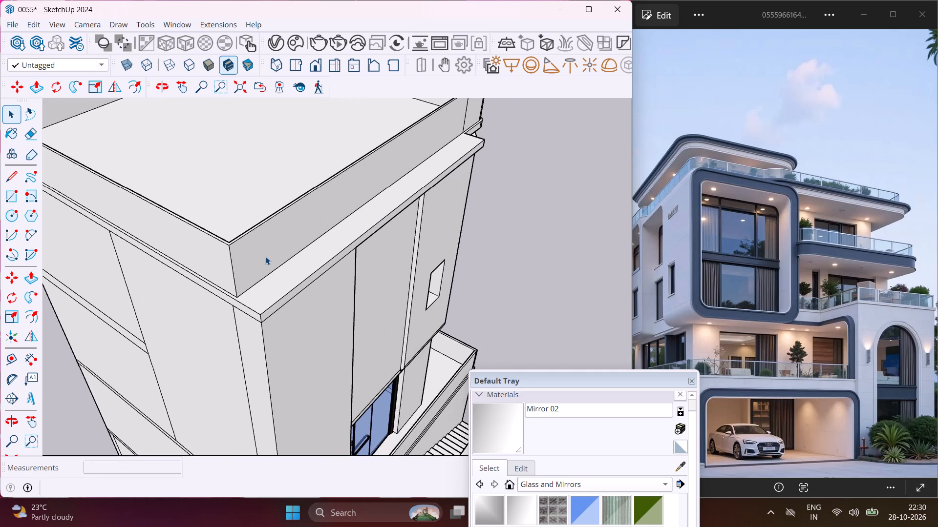
{"action": "left_click", "coordinate": [265, 256]}
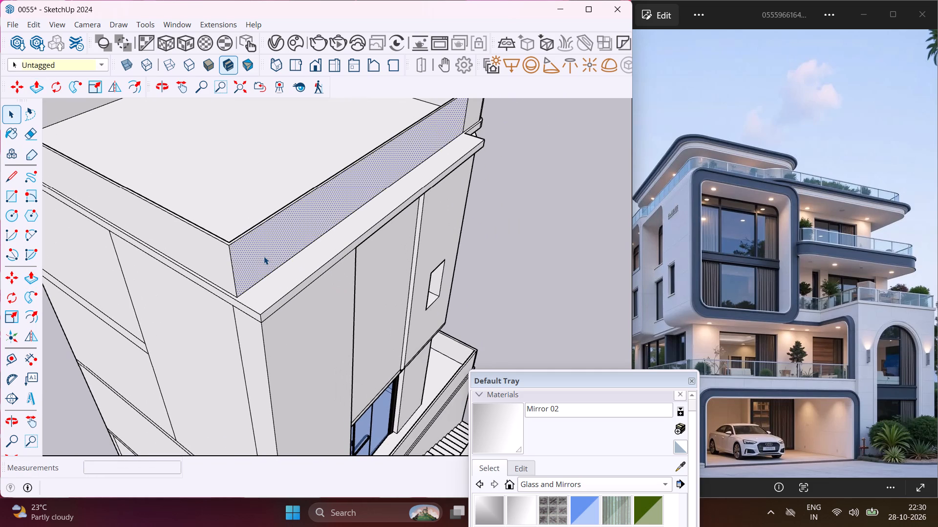
{"action": "key", "text": "p"}
{"action": "left_click", "coordinate": [264, 256]}
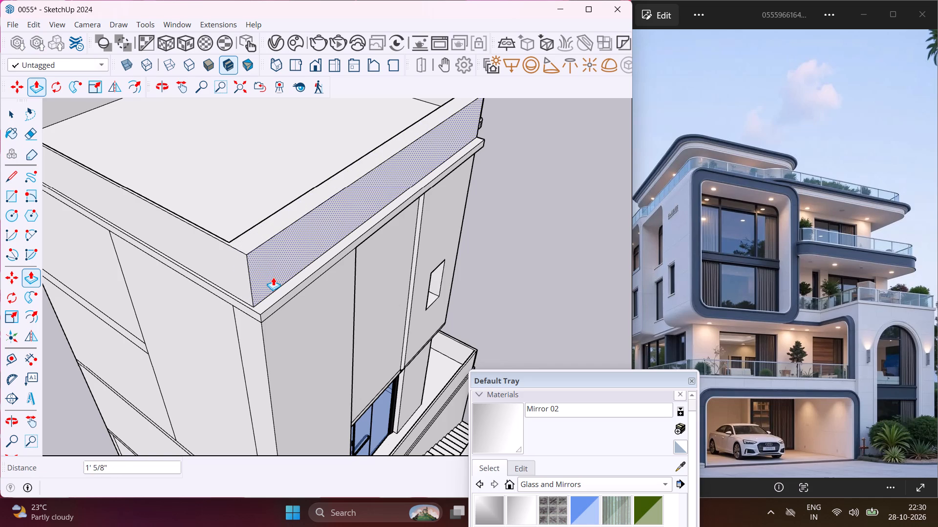
{"action": "left_click", "coordinate": [273, 277]}
Push the inner face of the stair-side roof parapet outward 11" to thin the wall.
{"action": "middle_click_drag", "start_coordinate": [263, 269], "coordinate": [387, 289]}
{"action": "scroll", "coordinate": [263, 269], "scroll_direction": "up", "scroll_amount": 1}
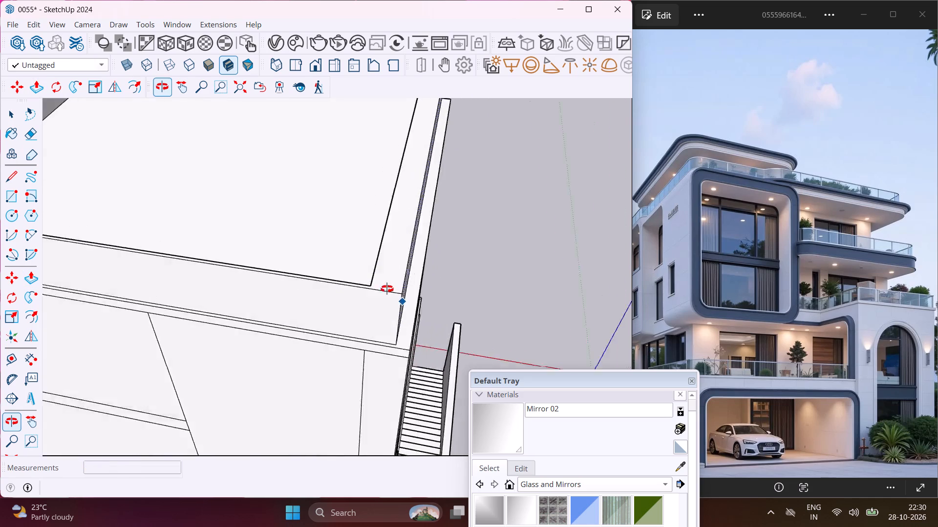
{"action": "middle_click_drag", "start_coordinate": [387, 289], "coordinate": [423, 297]}
{"action": "scroll", "coordinate": [397, 274], "scroll_direction": "down", "scroll_amount": 5}
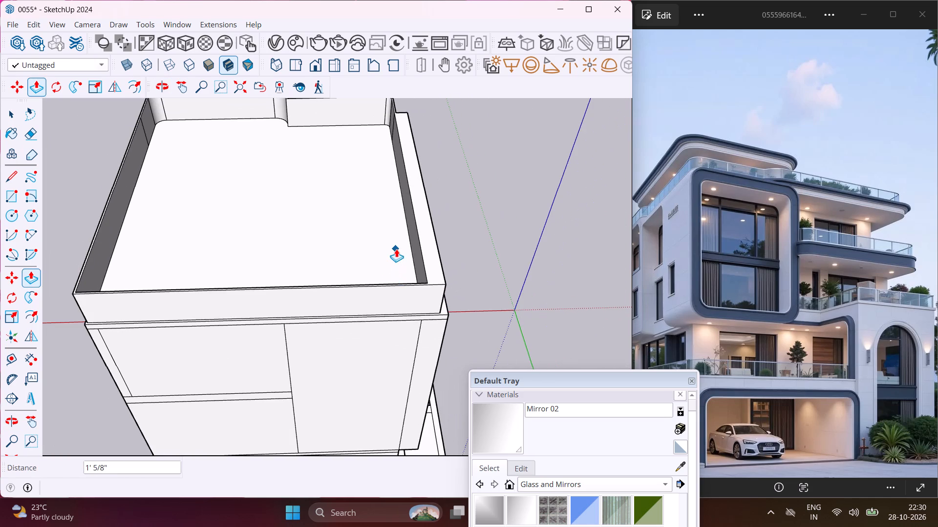
{"action": "key", "text": "Escape"}
{"action": "scroll", "coordinate": [418, 263], "scroll_direction": "up", "scroll_amount": 3}
{"action": "left_click", "coordinate": [418, 263]}
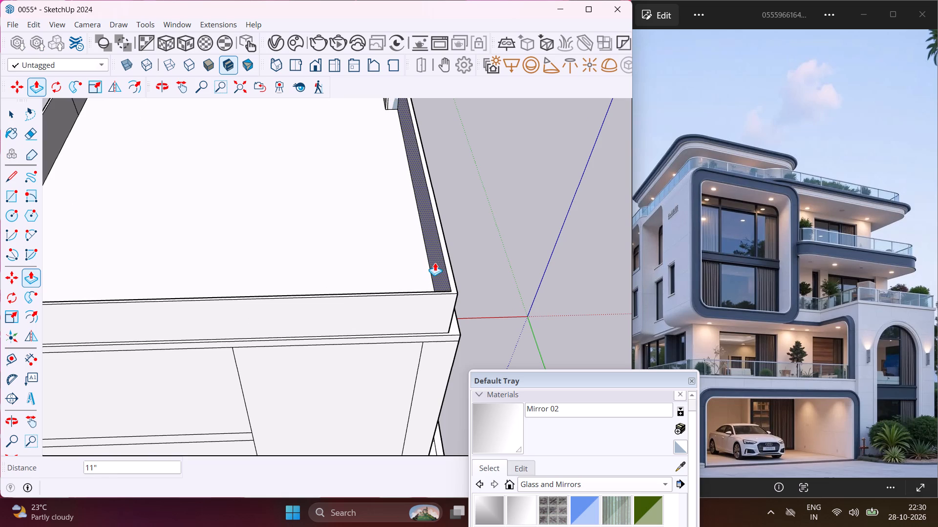
{"action": "left_click", "coordinate": [435, 263]}
{"action": "middle_click_drag", "start_coordinate": [451, 309], "coordinate": [208, 244]}
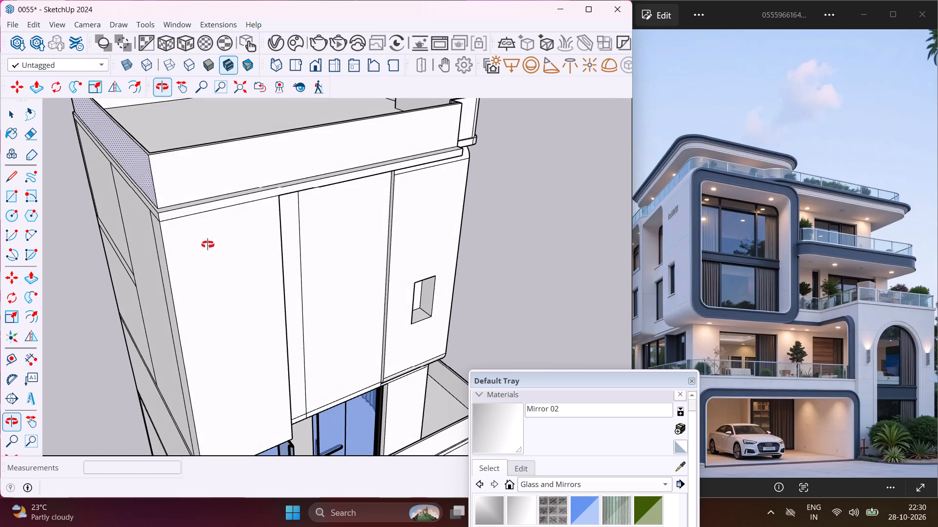
{"action": "middle_click_drag", "start_coordinate": [208, 244], "coordinate": [207, 244]}
{"action": "key", "text": "Escape"}
{"action": "key", "text": "space"}
Draw a window rectangle about 5' 10 3/8" by 3' 7 1/2" high on the rear panel of the stair-side upper wall.
{"action": "scroll", "coordinate": [344, 249], "scroll_direction": "up", "scroll_amount": 4}
{"action": "middle_click_drag", "start_coordinate": [343, 246], "coordinate": [271, 225]}
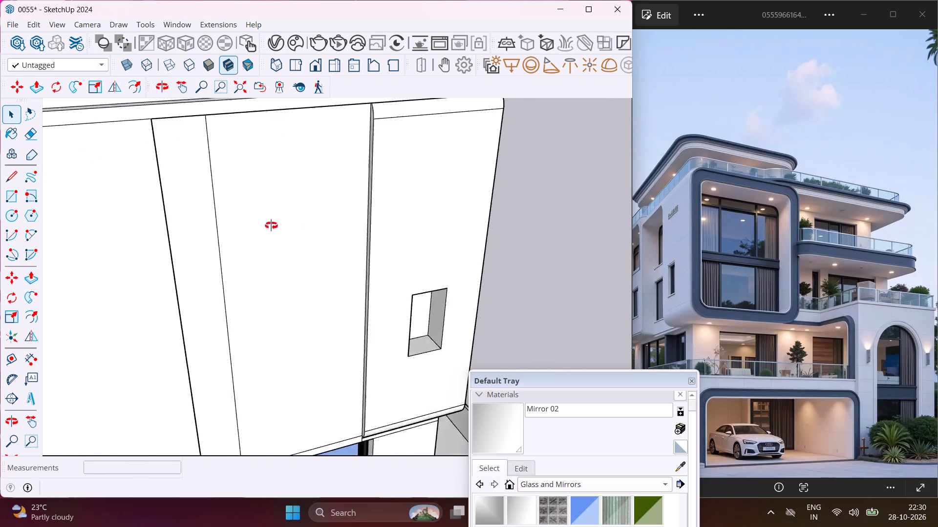
{"action": "middle_click_drag", "start_coordinate": [271, 225], "coordinate": [256, 221]}
{"action": "scroll", "coordinate": [256, 221], "scroll_direction": "down", "scroll_amount": 5}
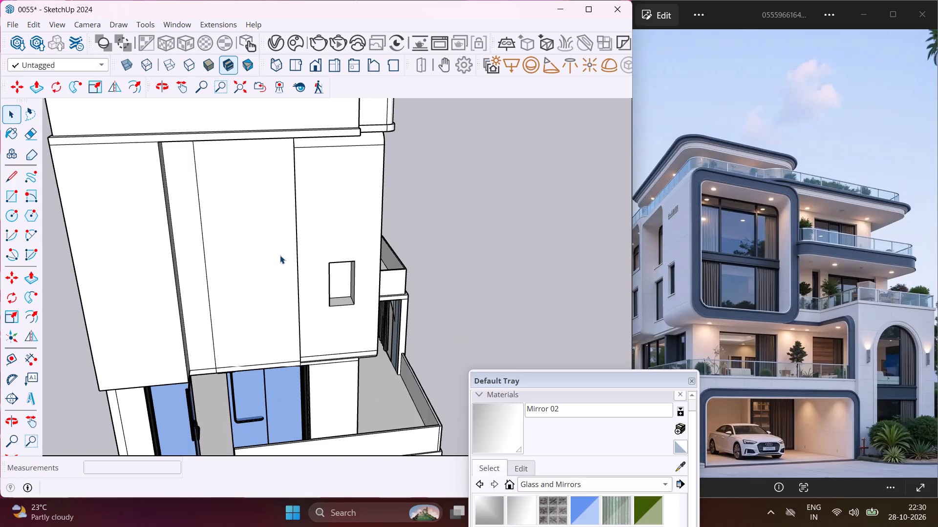
{"action": "scroll", "coordinate": [234, 241], "scroll_direction": "down", "scroll_amount": 3}
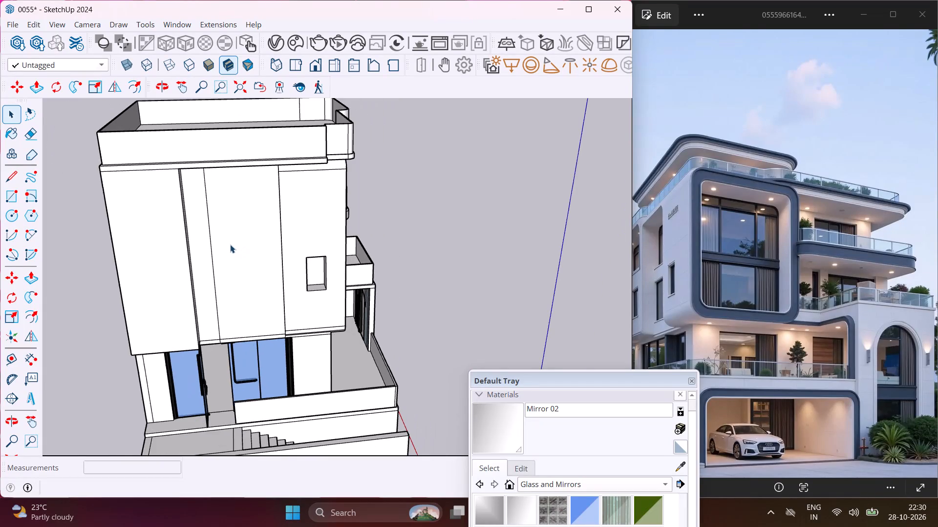
{"action": "middle_click_drag", "start_coordinate": [219, 249], "coordinate": [356, 85]}
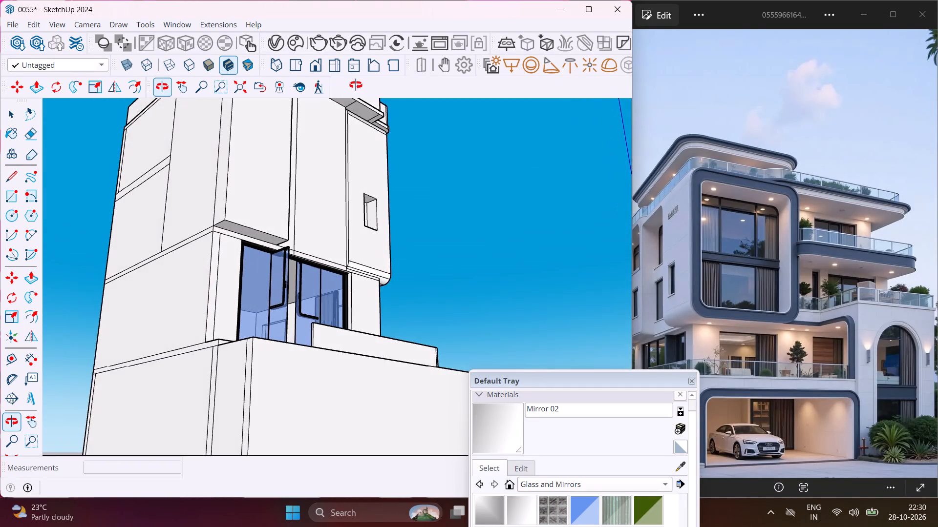
{"action": "middle_click_drag", "start_coordinate": [356, 85], "coordinate": [223, 249]}
{"action": "left_click", "coordinate": [13, 201]}
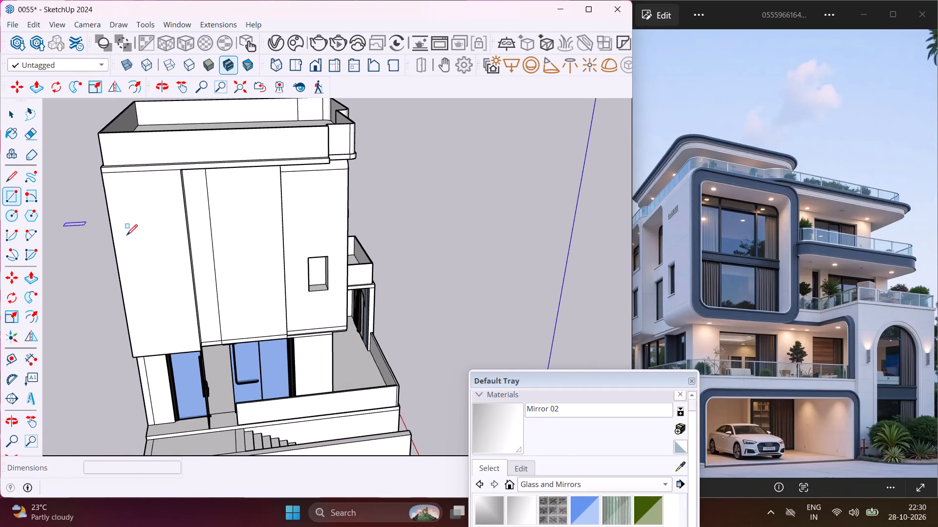
{"action": "scroll", "coordinate": [129, 232], "scroll_direction": "up", "scroll_amount": 2}
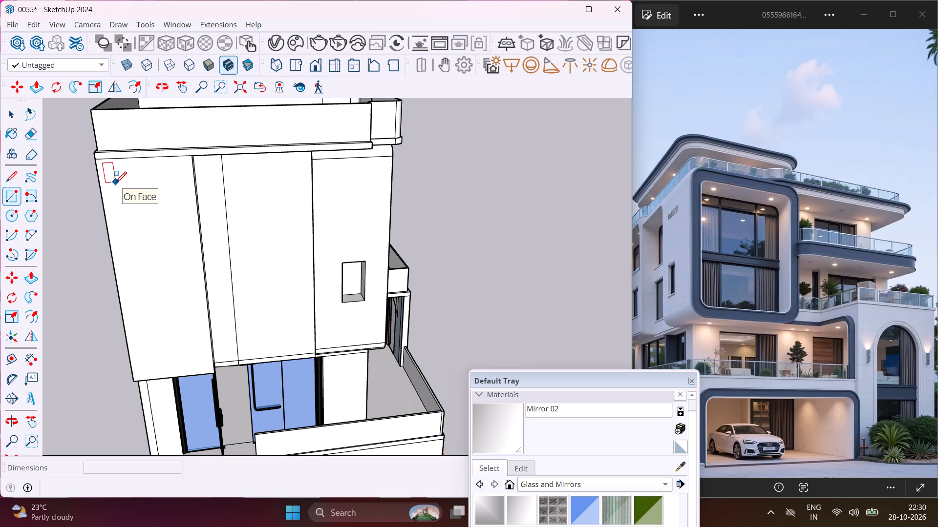
{"action": "left_click", "coordinate": [116, 182]}
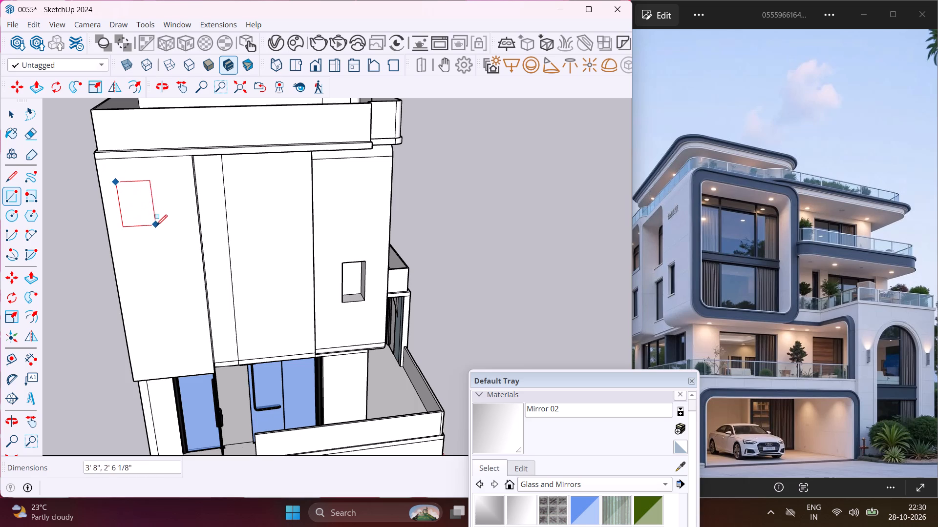
{"action": "left_click", "coordinate": [173, 247]}
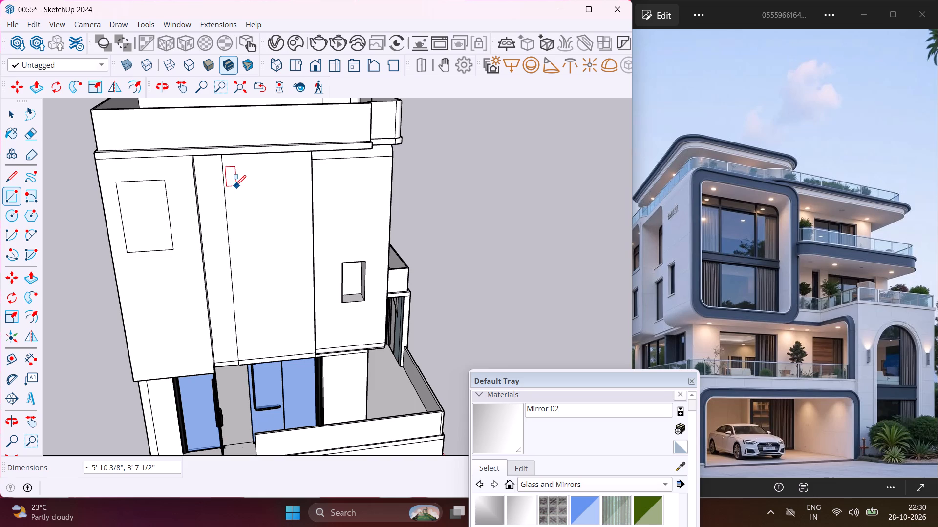
Draw a window rectangle about 5' 5 1/2" by 4' 10 13/16" near the top of the stair-side wall's middle panel.
{"action": "left_click", "coordinate": [230, 182]}
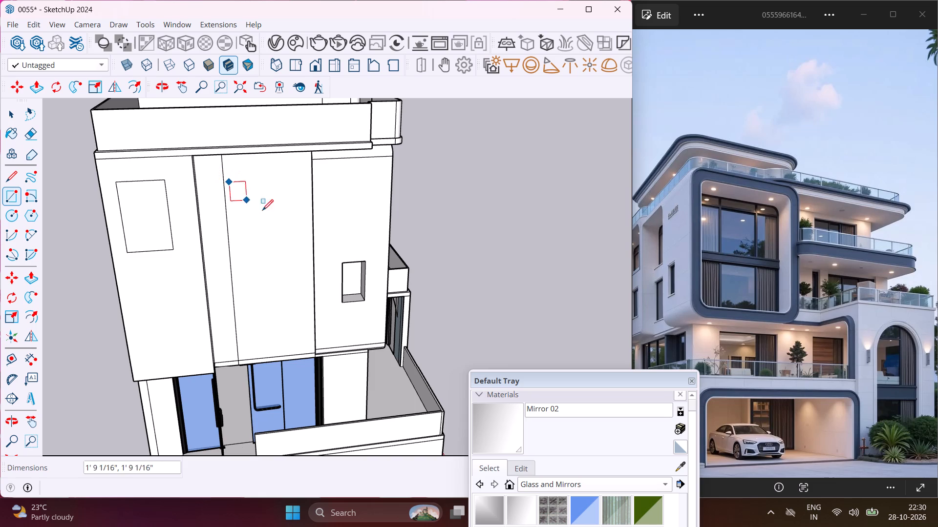
{"action": "left_click", "coordinate": [290, 240]}
{"action": "key", "text": "Escape"}
Copy the middle panel's window rectangle about 8' 2 1/8" down to the floor below.
{"action": "key", "text": "space"}
{"action": "left_click", "coordinate": [284, 231]}
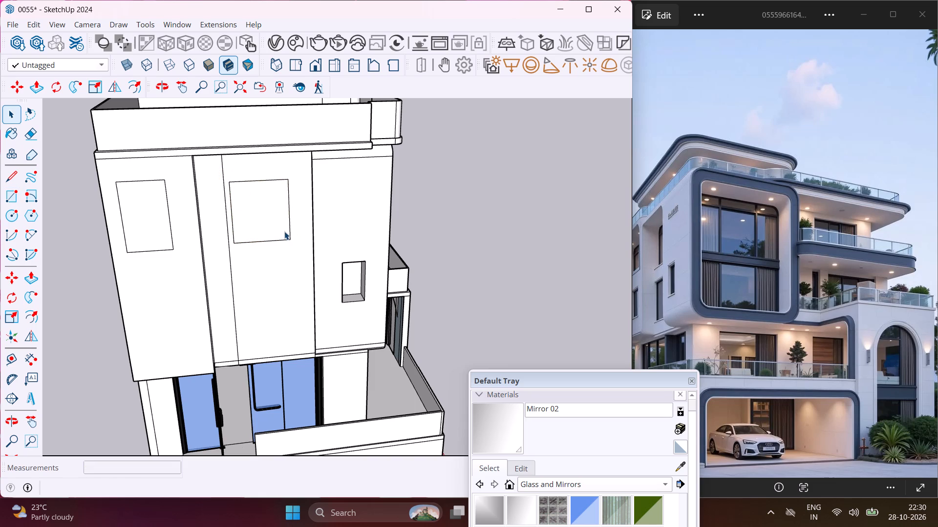
{"action": "key", "text": "m"}
{"action": "left_click", "coordinate": [284, 231]}
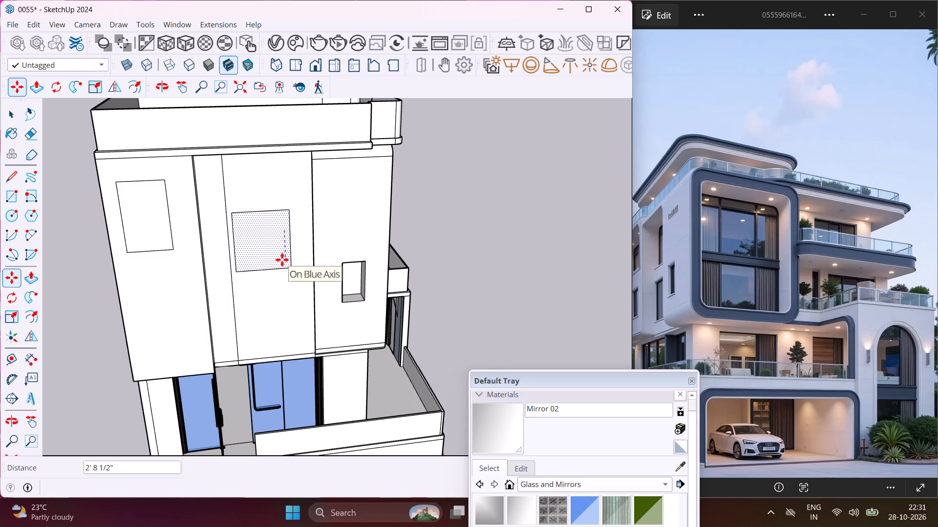
{"action": "left_click", "coordinate": [289, 314]}
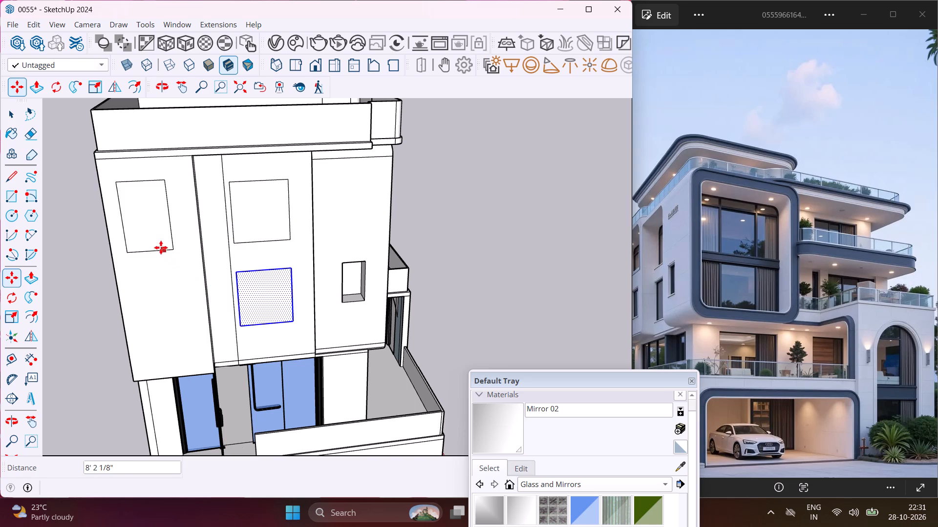
{"action": "key", "text": "Escape"}
Copy the rear panel's window rectangle down to the floor below, roughly level with the middle panel's lower one.
{"action": "key", "text": "space"}
{"action": "left_click", "coordinate": [156, 234]}
{"action": "key", "text": "m"}
{"action": "left_click", "coordinate": [156, 234]}
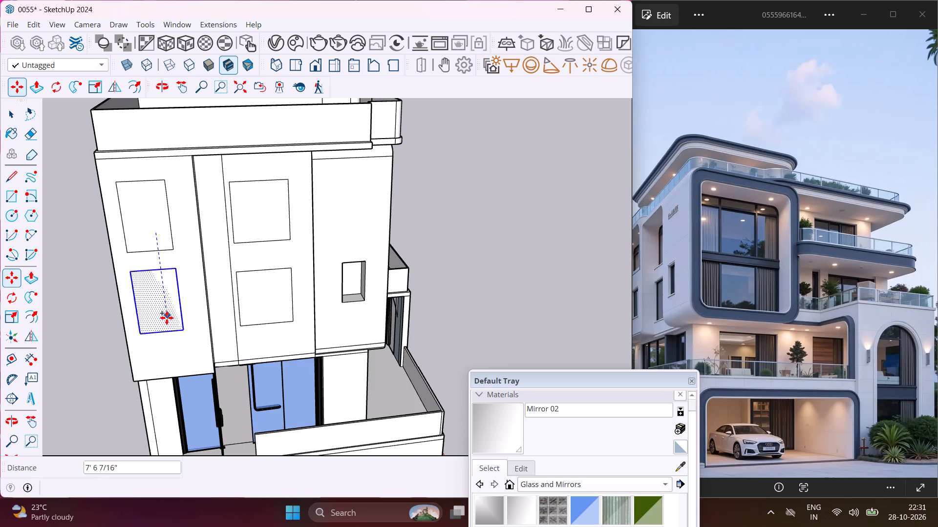
{"action": "left_click", "coordinate": [167, 323]}
{"action": "key", "text": "Escape"}
{"action": "key", "text": "space"}
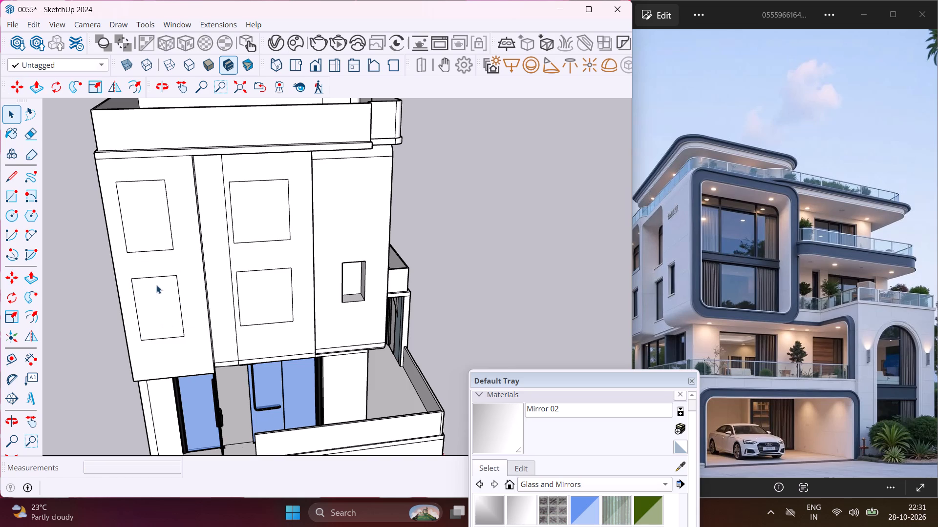
Push all four window rectangles on the stair-side wall inward by the same shallow depth to form recesses.
{"action": "scroll", "coordinate": [143, 211], "scroll_direction": "up", "scroll_amount": 4}
{"action": "left_click", "coordinate": [143, 211]}
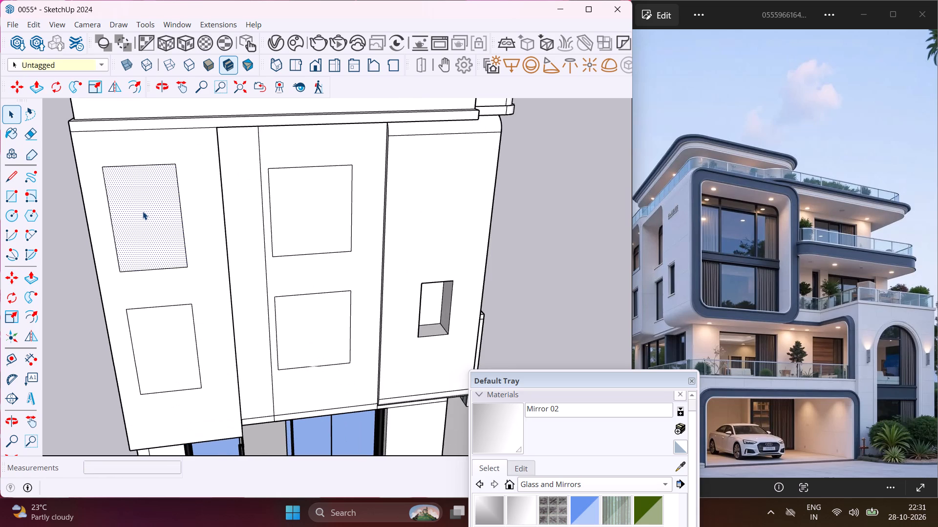
{"action": "key", "text": "p"}
{"action": "left_click", "coordinate": [143, 211]}
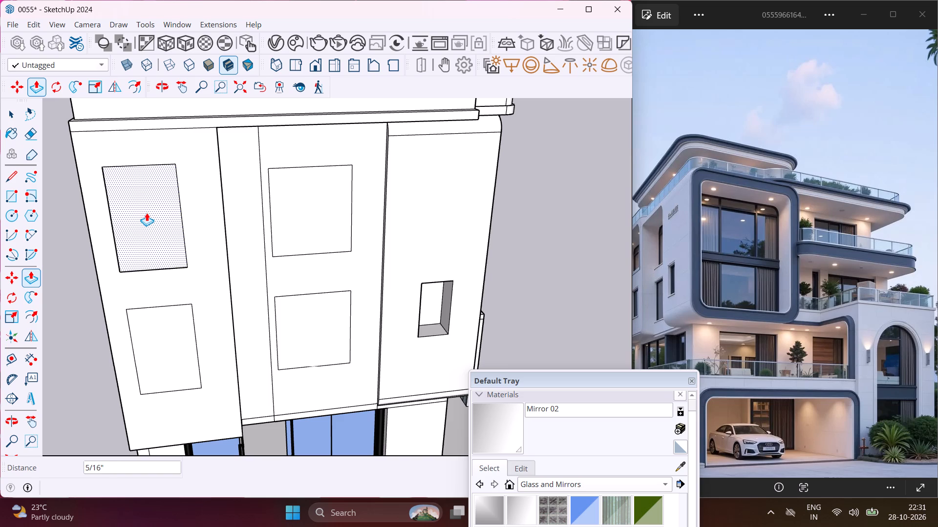
{"action": "left_click", "coordinate": [147, 210]}
{"action": "key", "text": "Escape"}
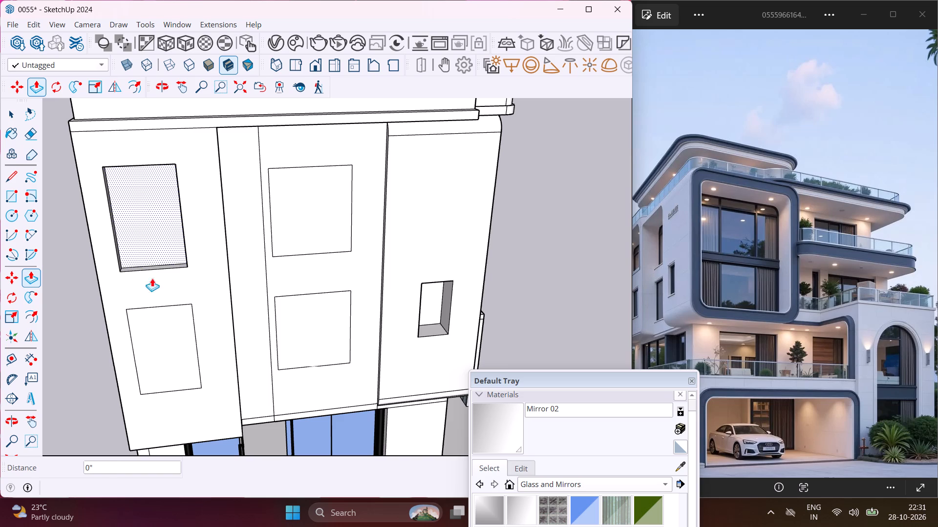
{"action": "double_click", "coordinate": [155, 338]}
{"action": "double_click", "coordinate": [329, 206]}
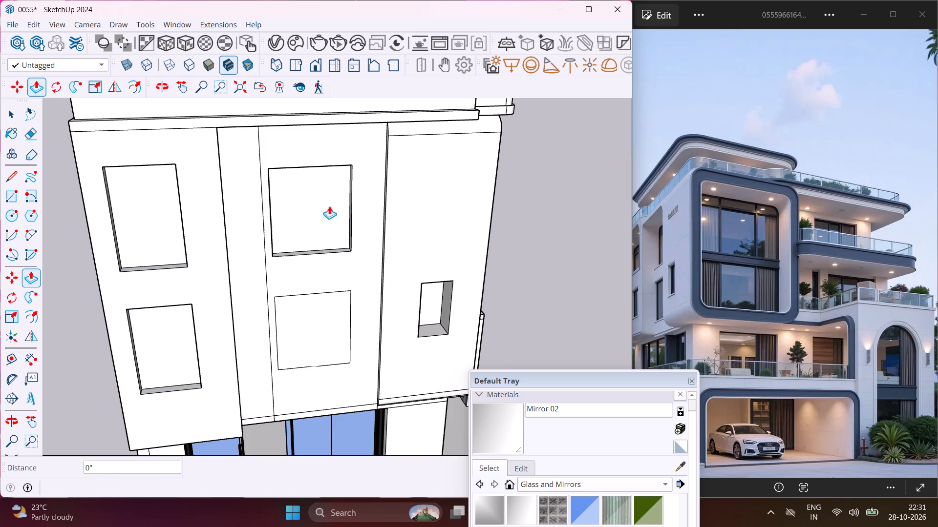
{"action": "double_click", "coordinate": [313, 319]}
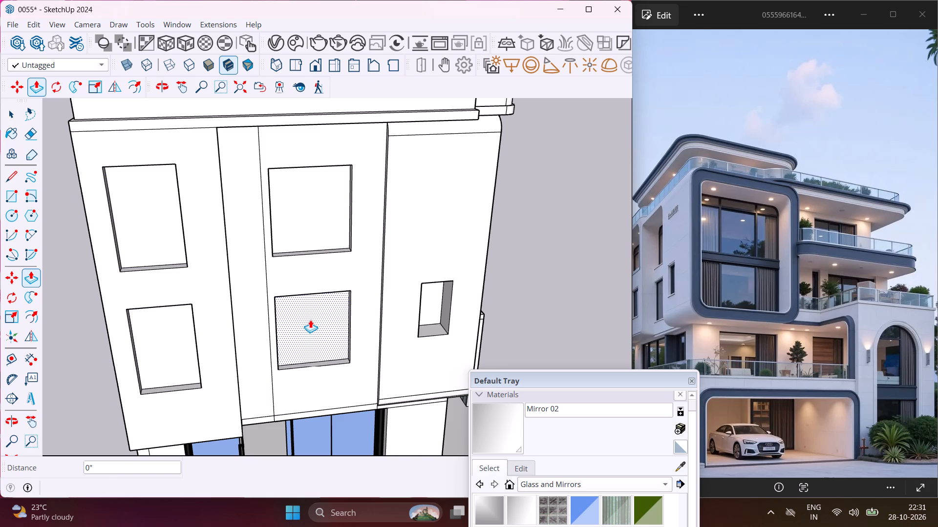
{"action": "key", "text": "Escape"}
{"action": "key", "text": "space"}
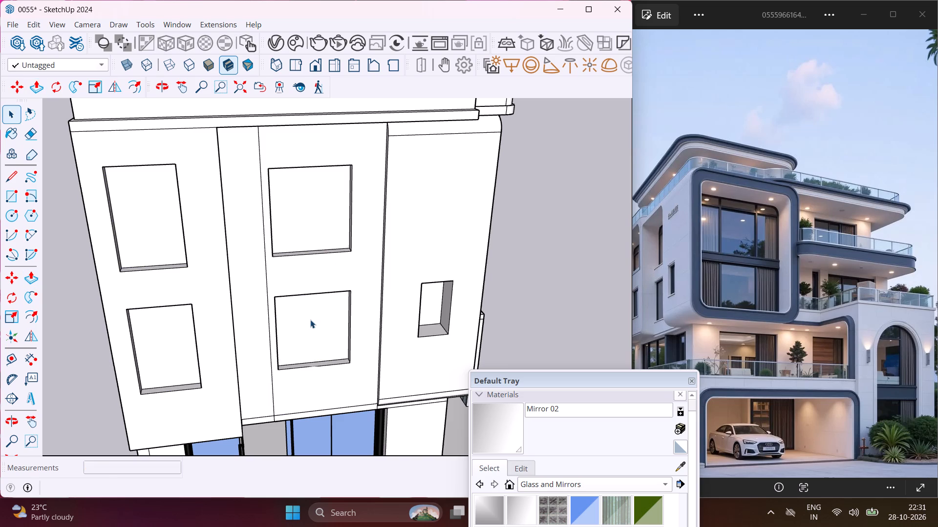
Examine the whole building from the front corner and the stair side.
{"action": "scroll", "coordinate": [313, 326], "scroll_direction": "down", "scroll_amount": 4}
{"action": "middle_click_drag", "start_coordinate": [390, 320], "coordinate": [264, 303]}
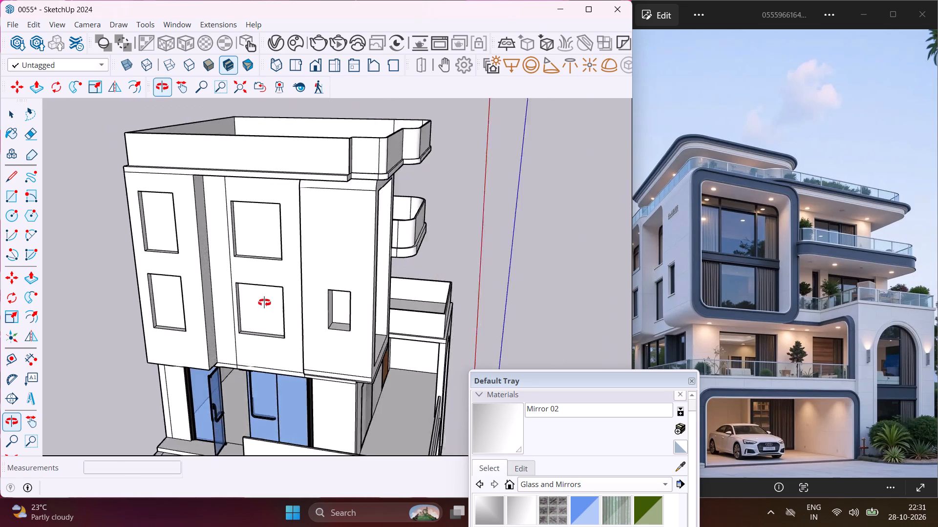
{"action": "middle_click_drag", "start_coordinate": [264, 303], "coordinate": [145, 288]}
{"action": "scroll", "coordinate": [131, 242], "scroll_direction": "down", "scroll_amount": 6}
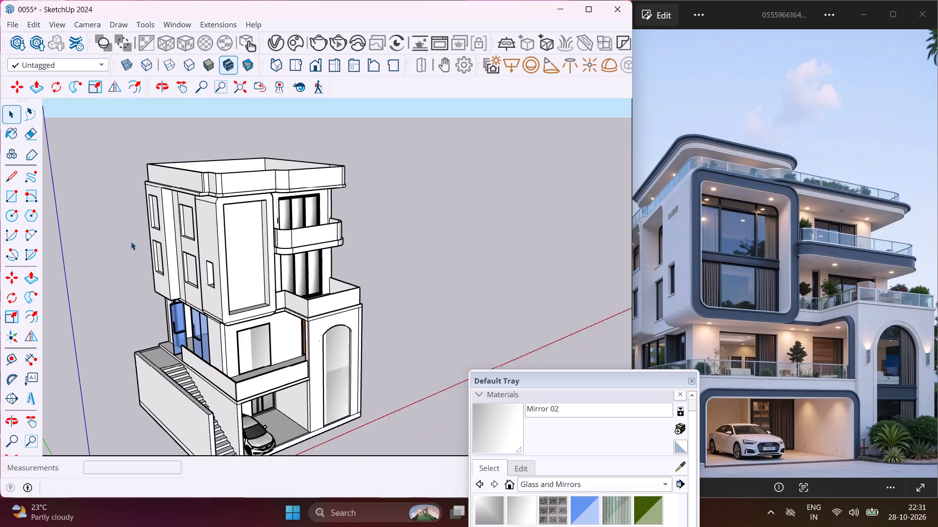
{"action": "scroll", "coordinate": [131, 242], "scroll_direction": "down", "scroll_amount": 2}
{"action": "middle_click_drag", "start_coordinate": [211, 404], "coordinate": [184, 388]}
{"action": "scroll", "coordinate": [184, 388], "scroll_direction": "up", "scroll_amount": 3}
{"action": "middle_click_drag", "start_coordinate": [184, 388], "coordinate": [341, 369]}
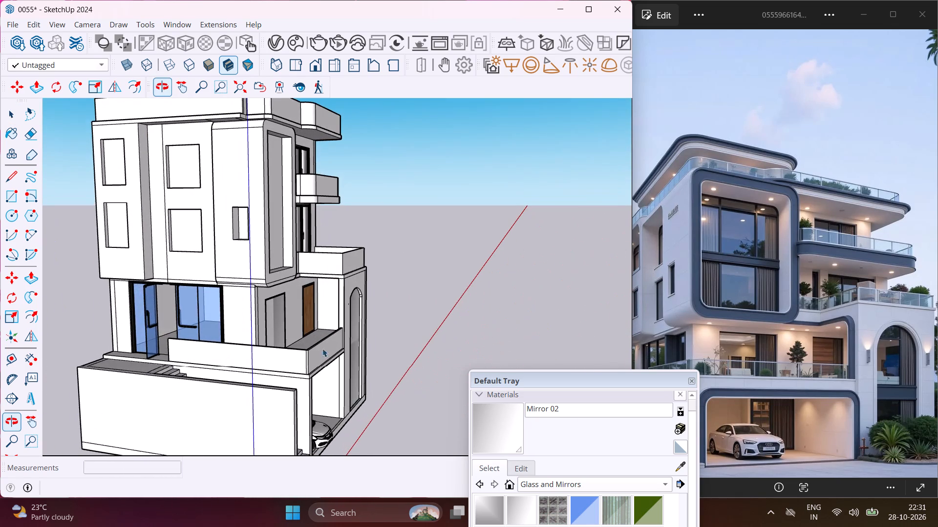
{"action": "scroll", "coordinate": [279, 306], "scroll_direction": "down", "scroll_amount": 3}
Move the Default Tray clear of the reference image so its staircase is uncovered.
{"action": "left_click_drag", "start_coordinate": [581, 383], "coordinate": [532, 405]}
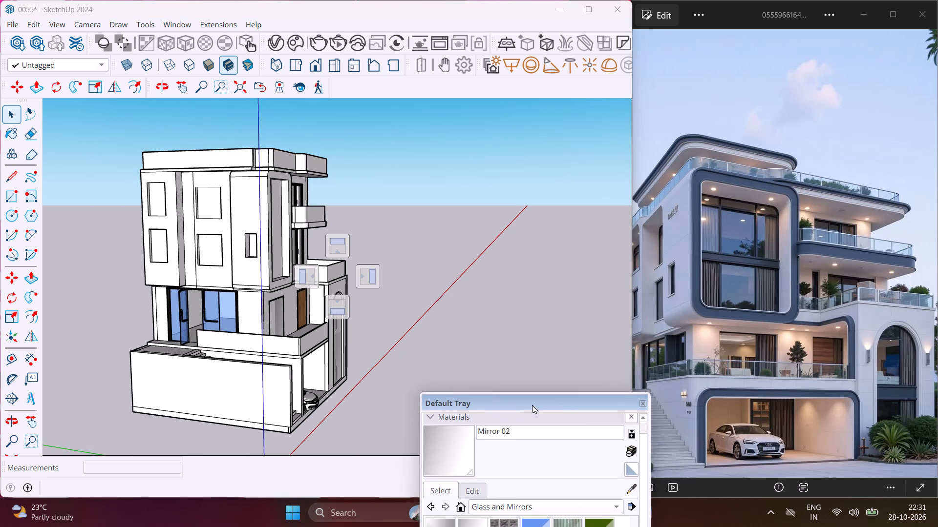
{"action": "left_click_drag", "start_coordinate": [532, 405], "coordinate": [504, 409]}
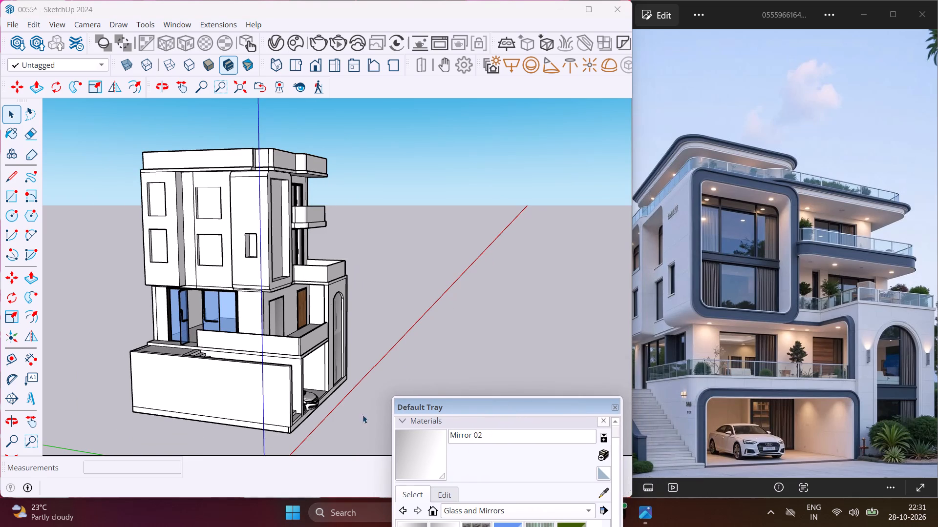
Pull the narrow strip along the rear end of the upper stair landing up 3' as a parapet.
{"action": "middle_click_drag", "start_coordinate": [291, 409], "coordinate": [262, 471]}
{"action": "scroll", "coordinate": [166, 339], "scroll_direction": "up", "scroll_amount": 2}
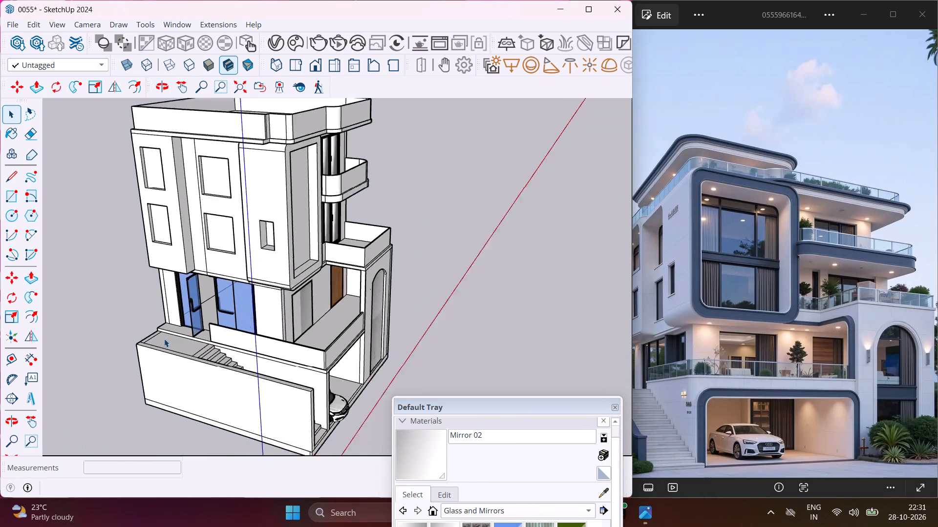
{"action": "scroll", "coordinate": [164, 339], "scroll_direction": "up", "scroll_amount": 13}
{"action": "left_click", "coordinate": [133, 322]}
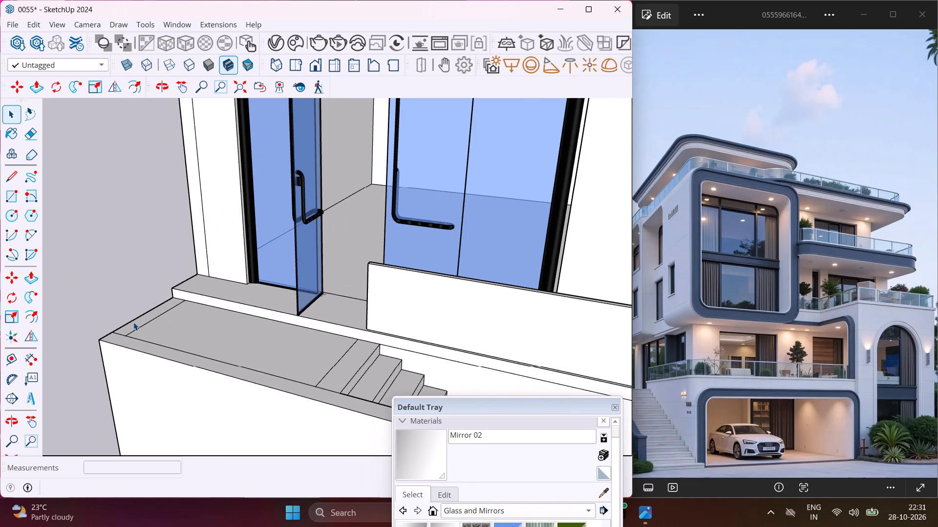
{"action": "scroll", "coordinate": [133, 322], "scroll_direction": "up", "scroll_amount": 4}
{"action": "left_click", "coordinate": [133, 328]}
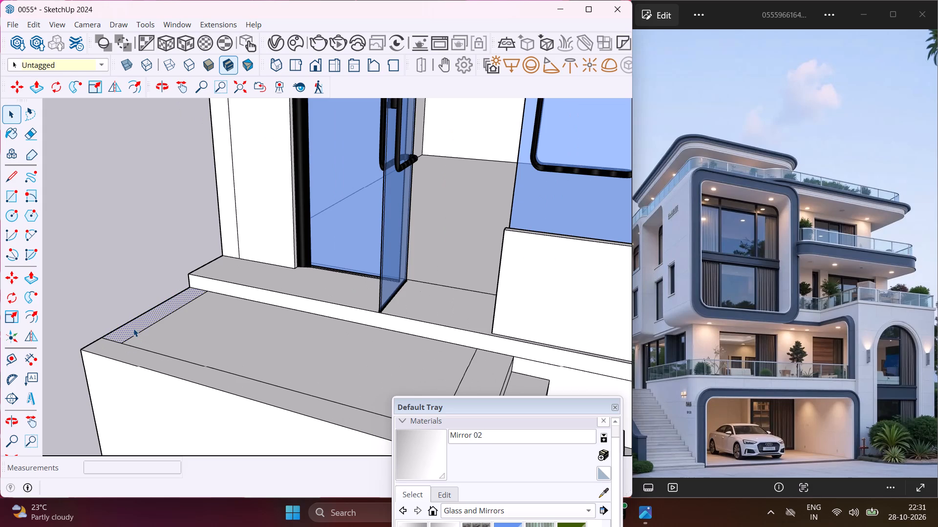
{"action": "key", "text": "p"}
{"action": "left_click", "coordinate": [133, 328]}
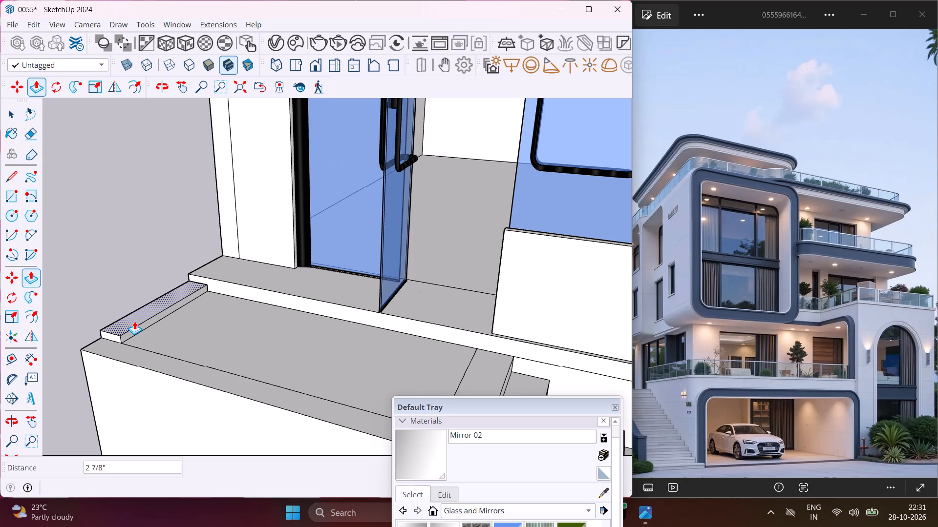
{"action": "type", "text": "3'"}
{"action": "key", "text": "Return"}
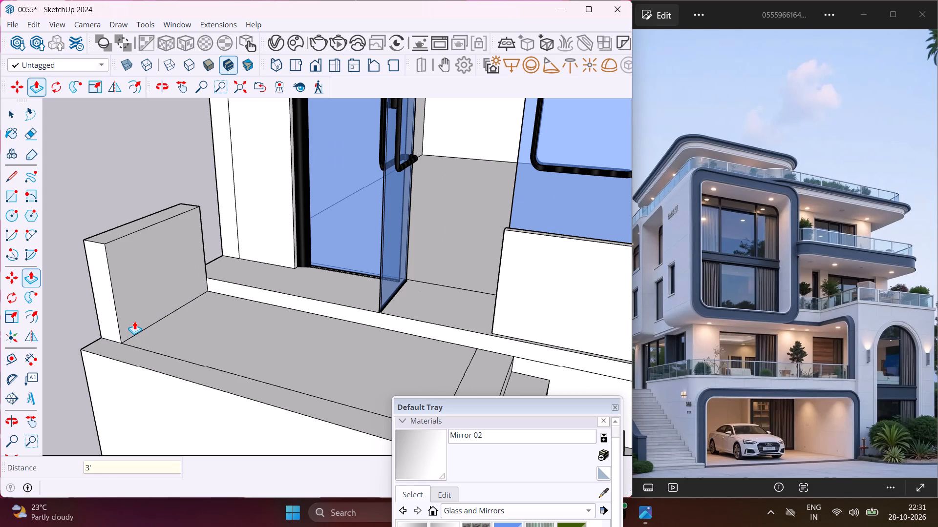
Pull the top of the long outer stair wall up 3', flush with the landing's rear parapet.
{"action": "scroll", "coordinate": [133, 321], "scroll_direction": "up", "scroll_amount": 2}
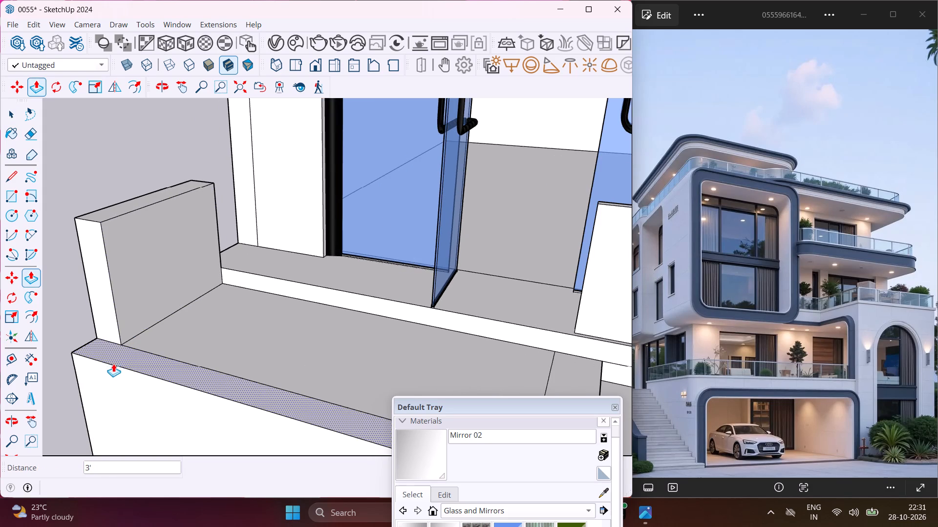
{"action": "scroll", "coordinate": [107, 357], "scroll_direction": "down", "scroll_amount": 2}
{"action": "left_click", "coordinate": [103, 347]}
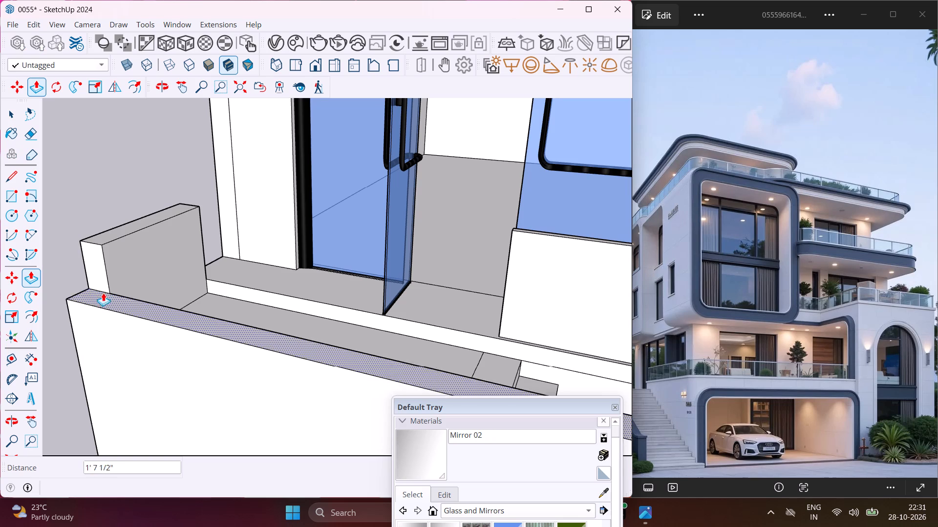
{"action": "middle_click_drag", "start_coordinate": [103, 293], "coordinate": [212, 378]}
{"action": "left_click", "coordinate": [104, 339]}
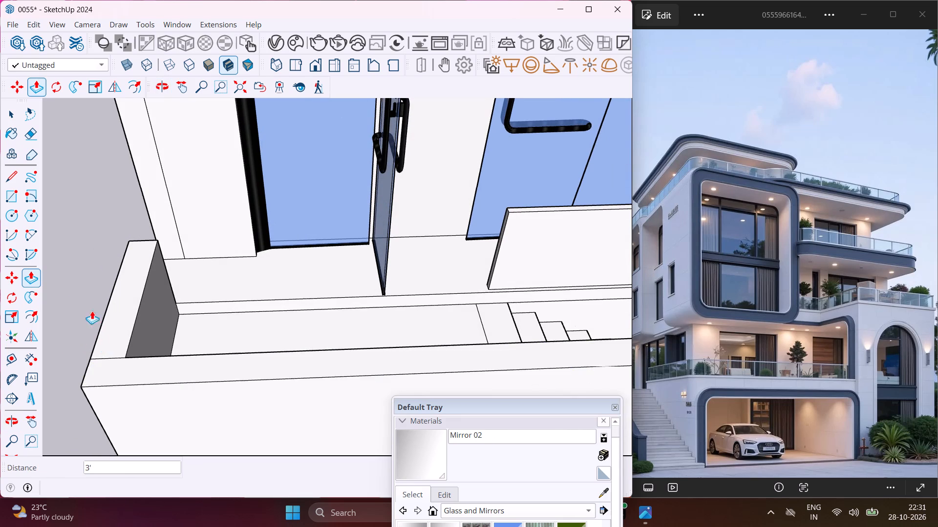
{"action": "scroll", "coordinate": [83, 294], "scroll_direction": "down", "scroll_amount": 11}
{"action": "key", "text": "Escape"}
{"action": "key", "text": "space"}
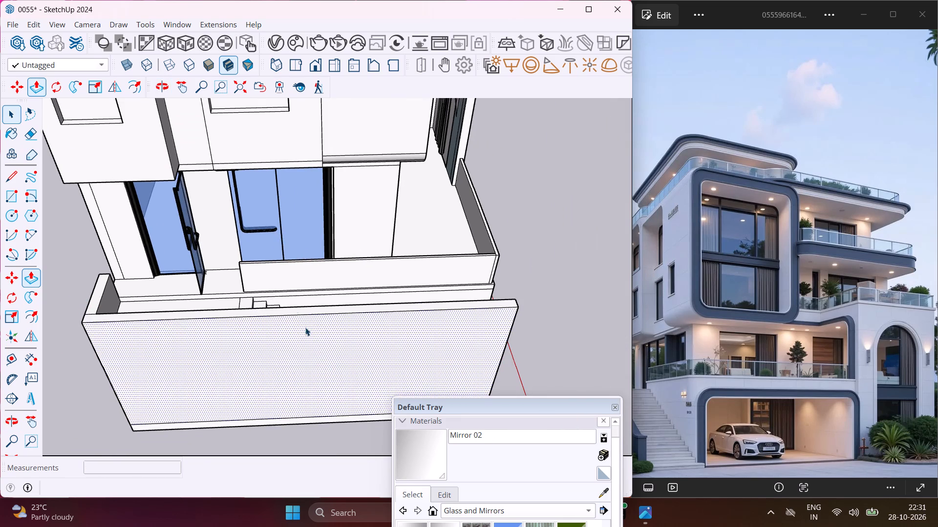
{"action": "scroll", "coordinate": [273, 277], "scroll_direction": "down", "scroll_amount": 5}
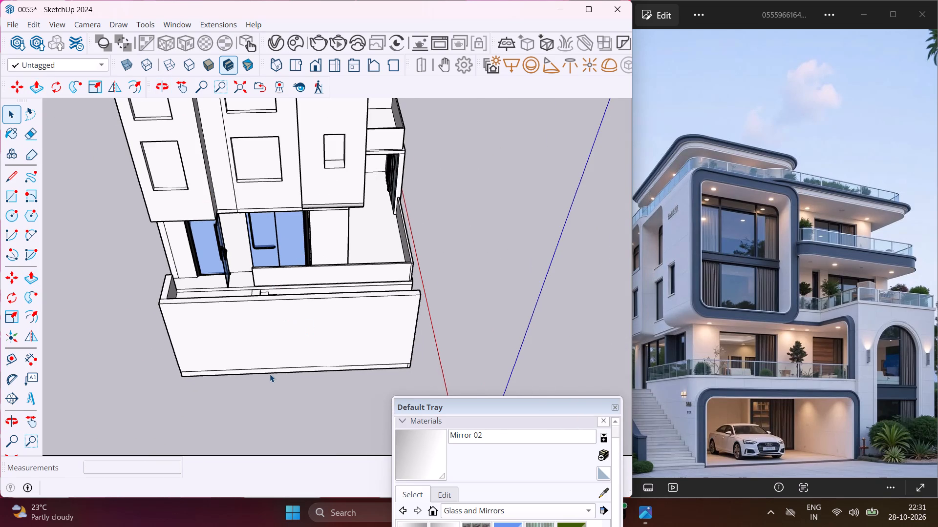
Draw a diagonal line about 16' long across the outer stair wall face, from mid top edge down to its front vertical edge.
{"action": "left_click", "coordinate": [13, 177]}
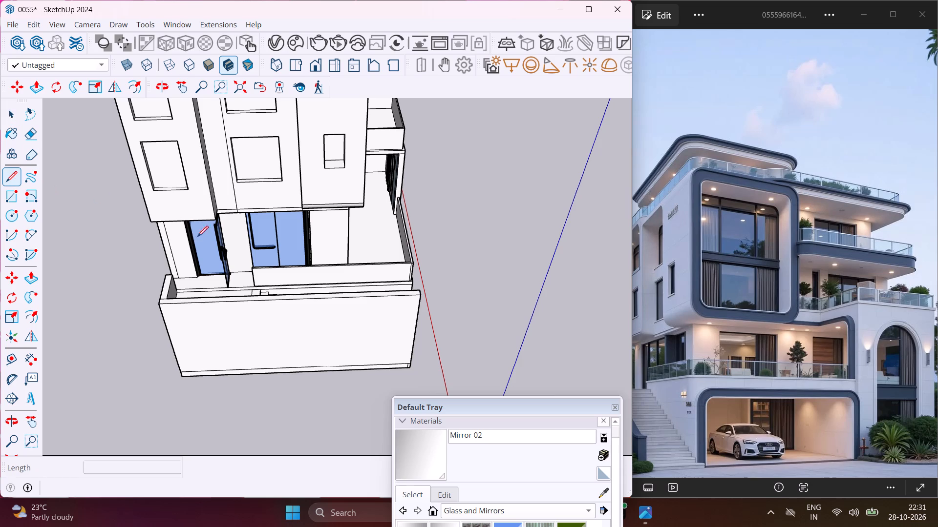
{"action": "scroll", "coordinate": [287, 296], "scroll_direction": "up", "scroll_amount": 3}
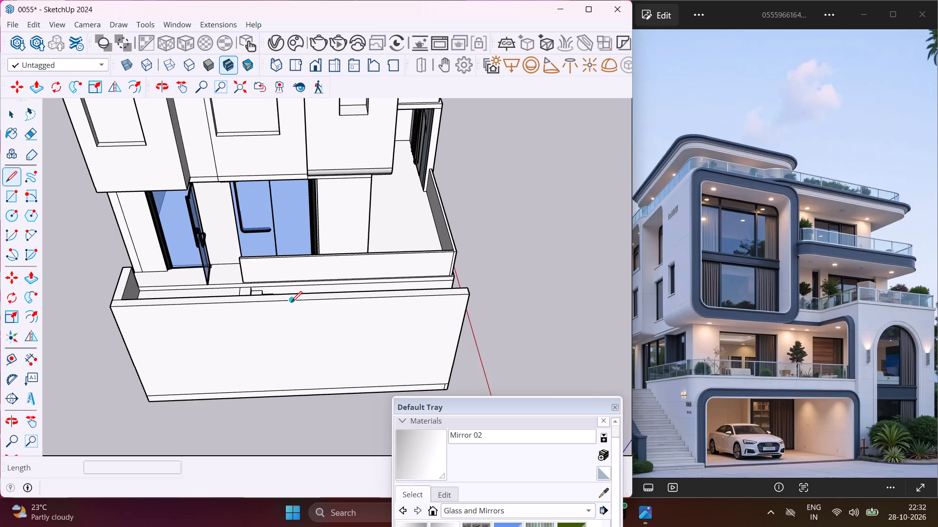
{"action": "left_click", "coordinate": [291, 302]}
{"action": "scroll", "coordinate": [454, 350], "scroll_direction": "up", "scroll_amount": 2}
{"action": "left_click", "coordinate": [459, 353]}
{"action": "middle_click_drag", "start_coordinate": [451, 347], "coordinate": [414, 327]}
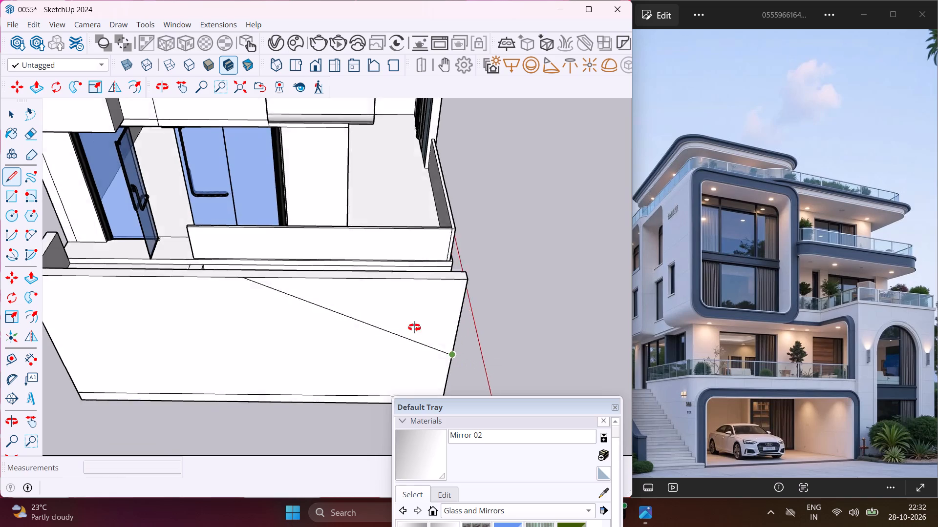
{"action": "middle_click_drag", "start_coordinate": [414, 327], "coordinate": [72, 225]}
{"action": "scroll", "coordinate": [72, 225], "scroll_direction": "up", "scroll_amount": 1}
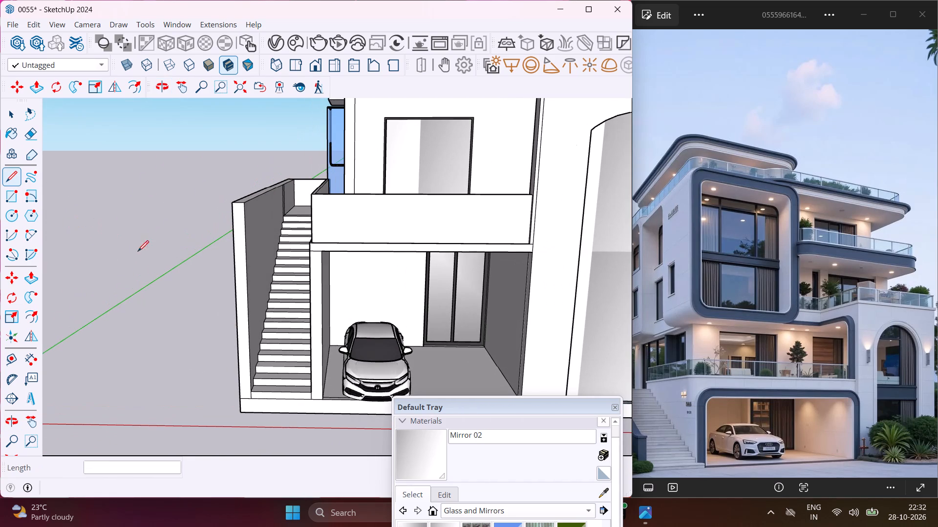
{"action": "key", "text": "Escape"}
{"action": "key", "text": "space"}
Push the triangle above the diagonal line 9" through the outer stair wall so its top slopes with the stairs.
{"action": "middle_click_drag", "start_coordinate": [180, 268], "coordinate": [278, 273]}
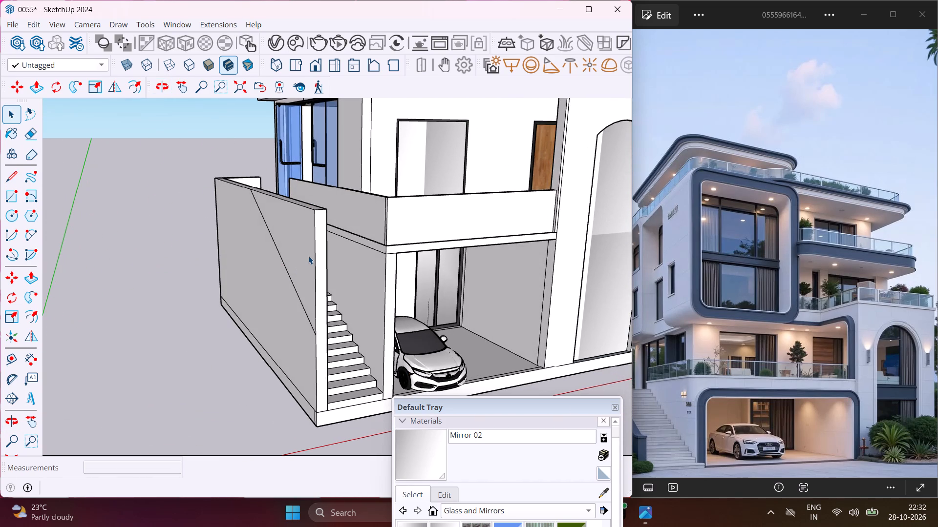
{"action": "left_click", "coordinate": [308, 256]}
{"action": "key", "text": "p"}
{"action": "left_click", "coordinate": [309, 255]}
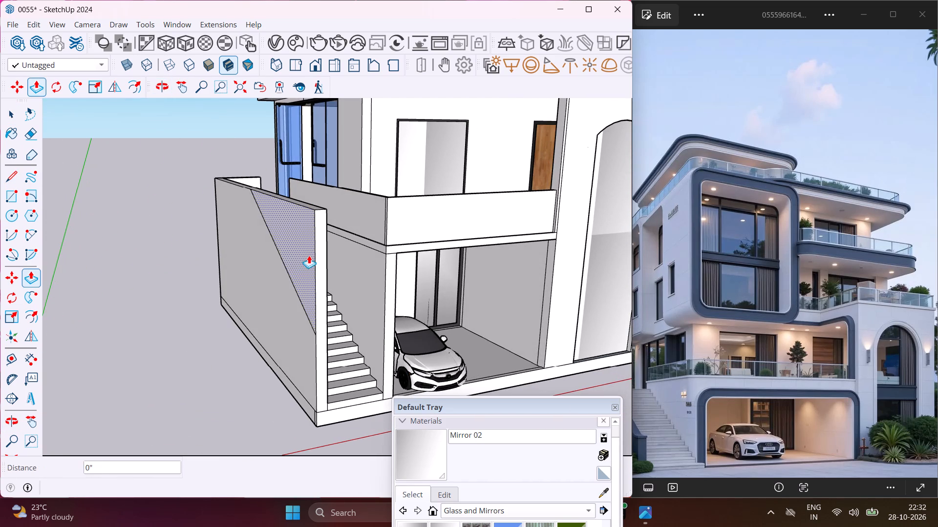
{"action": "left_click", "coordinate": [324, 263]}
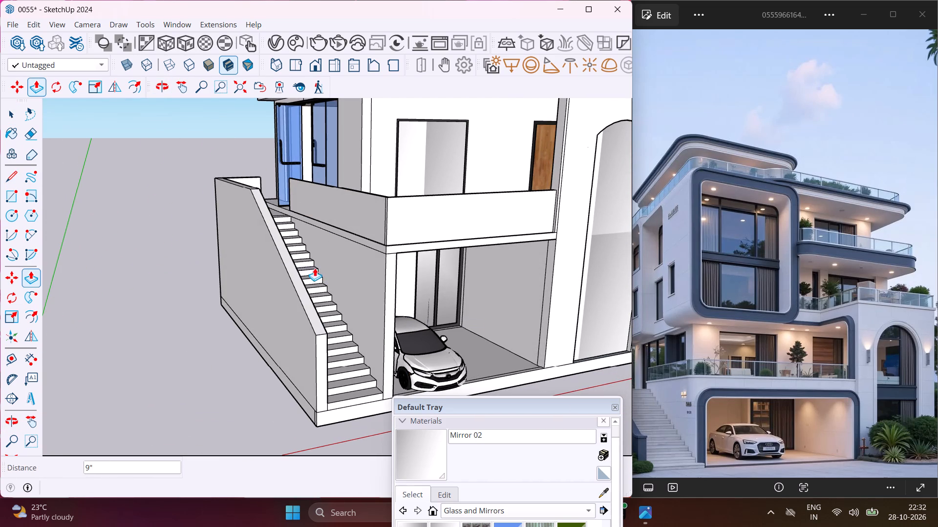
{"action": "middle_click_drag", "start_coordinate": [309, 269], "coordinate": [186, 292]}
{"action": "key", "text": "Escape"}
{"action": "key", "text": "space"}
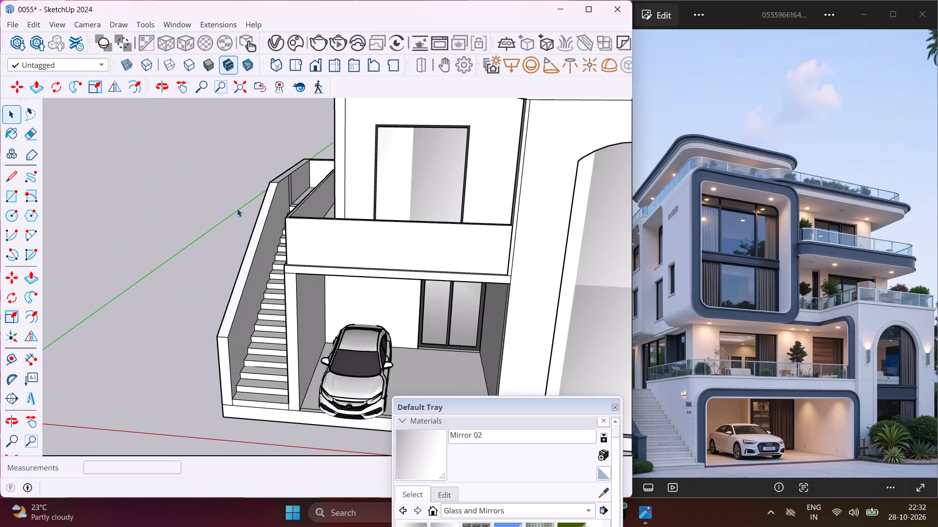
Examine the sloped stair wall, the garage front and the whole building against the reference image.
{"action": "middle_click_drag", "start_coordinate": [237, 208], "coordinate": [274, 223]}
{"action": "scroll", "coordinate": [253, 206], "scroll_direction": "down", "scroll_amount": 4}
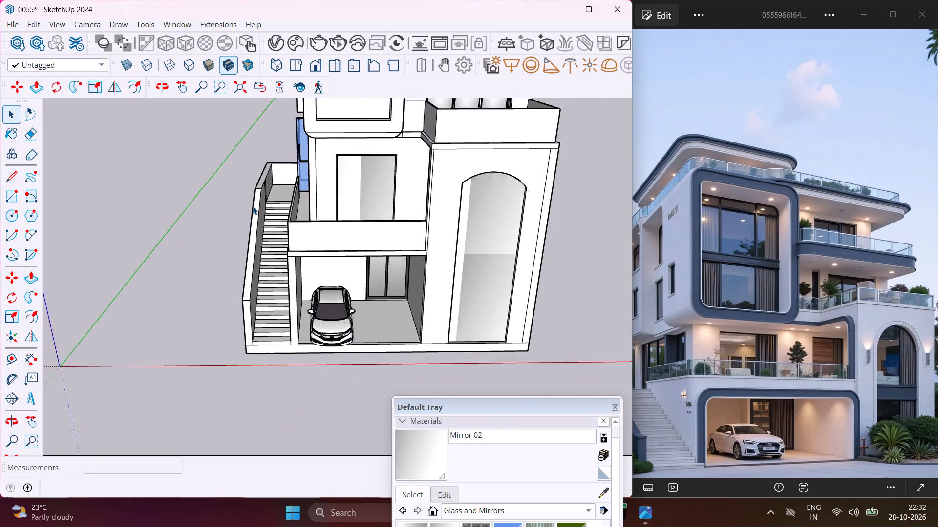
{"action": "scroll", "coordinate": [253, 206], "scroll_direction": "down", "scroll_amount": 5}
{"action": "middle_click_drag", "start_coordinate": [253, 208], "coordinate": [308, 188]}
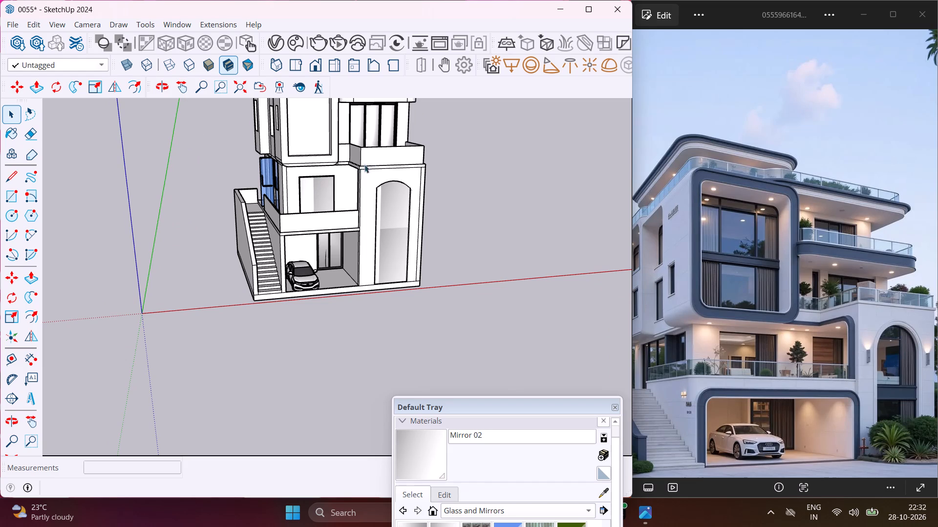
{"action": "scroll", "coordinate": [276, 256], "scroll_direction": "up", "scroll_amount": 6}
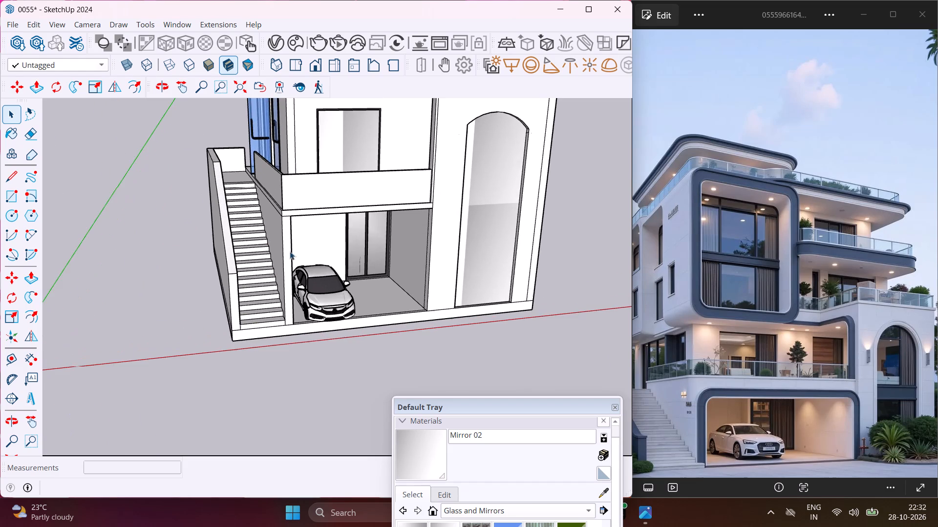
{"action": "middle_click_drag", "start_coordinate": [301, 240], "coordinate": [343, 290]}
{"action": "scroll", "coordinate": [327, 276], "scroll_direction": "down", "scroll_amount": 4}
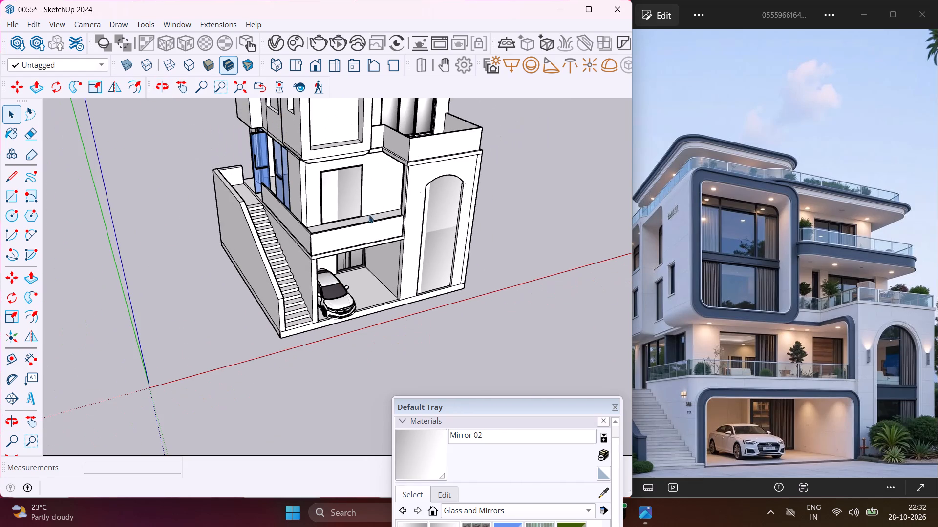
{"action": "scroll", "coordinate": [398, 162], "scroll_direction": "up", "scroll_amount": 12}
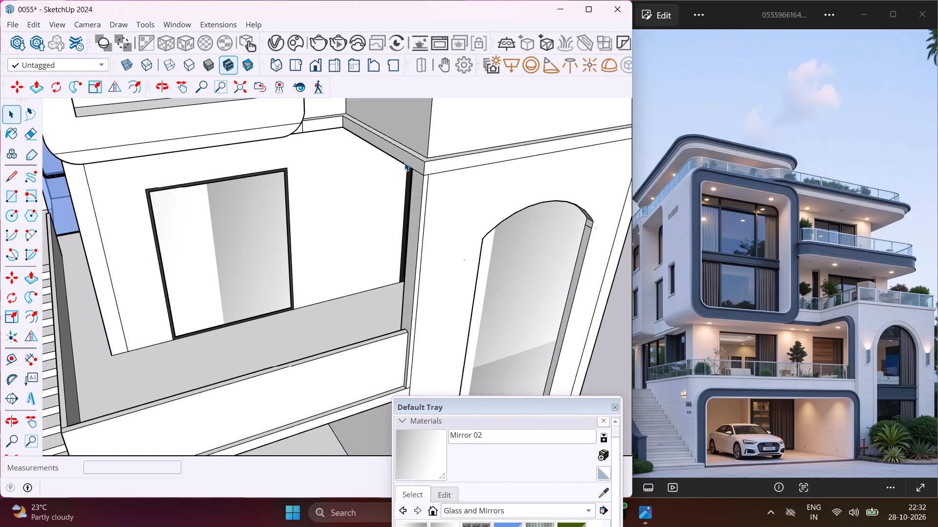
{"action": "scroll", "coordinate": [405, 162], "scroll_direction": "up", "scroll_amount": 1}
{"action": "middle_click_drag", "start_coordinate": [405, 162], "coordinate": [439, 159]}
{"action": "scroll", "coordinate": [378, 163], "scroll_direction": "down", "scroll_amount": 6}
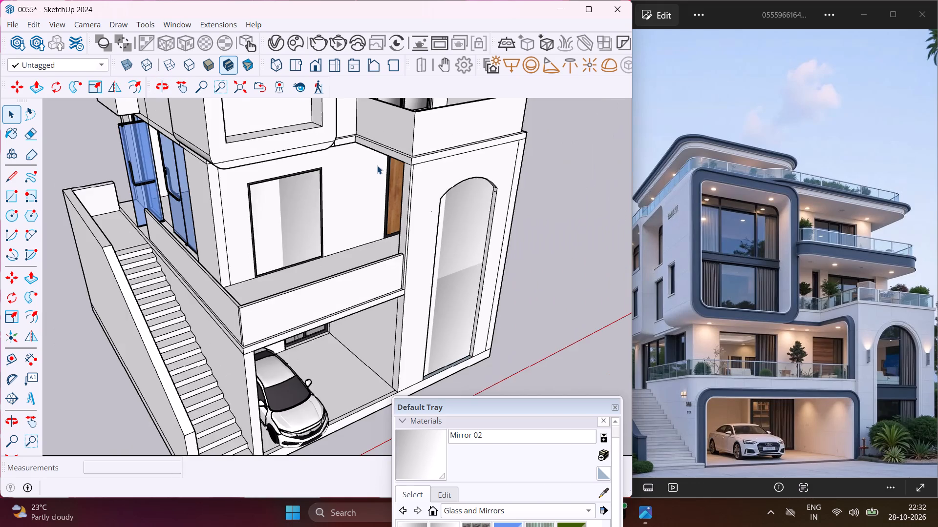
{"action": "scroll", "coordinate": [373, 168], "scroll_direction": "down", "scroll_amount": 9}
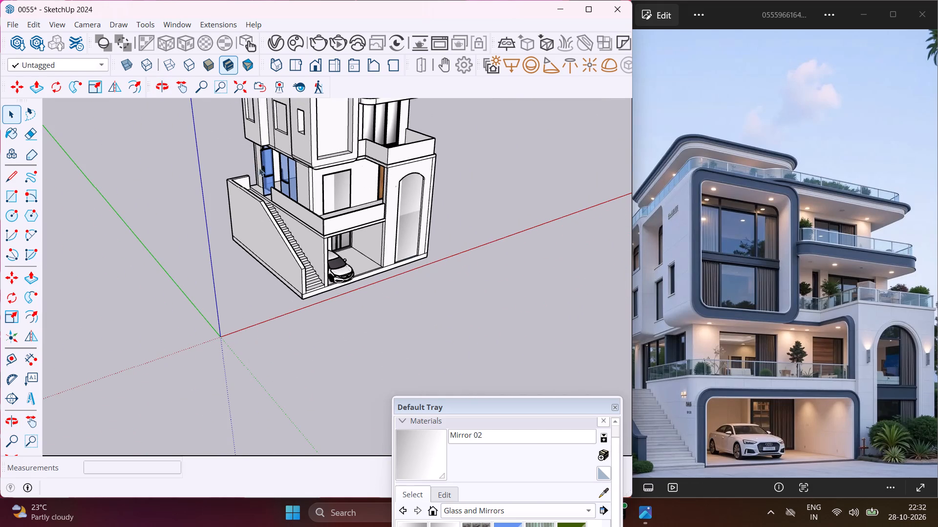
{"action": "left_click", "coordinate": [183, 90]}
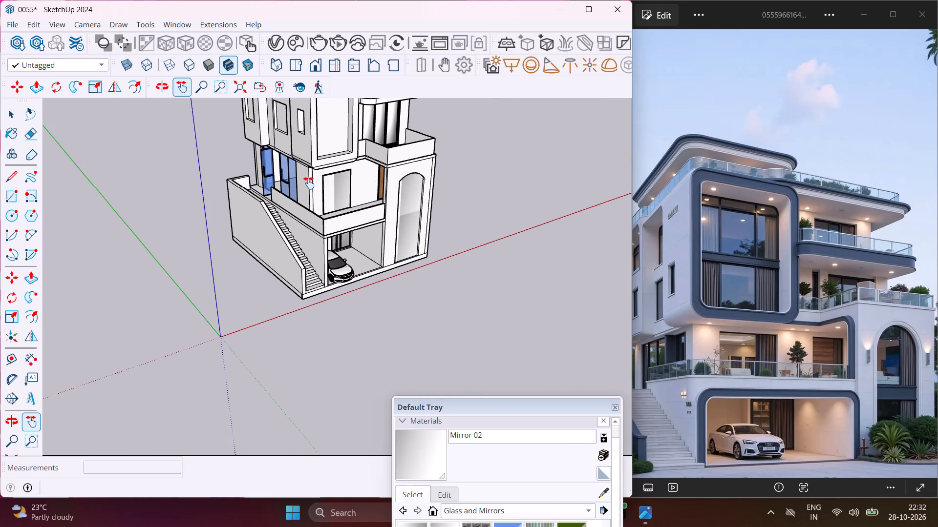
{"action": "left_click_drag", "start_coordinate": [309, 183], "coordinate": [239, 281]}
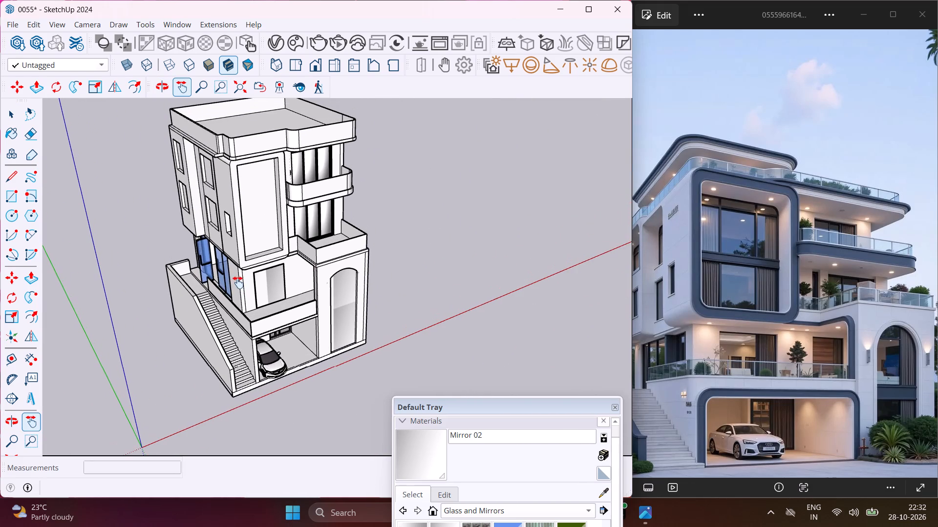
{"action": "middle_click_drag", "start_coordinate": [238, 283], "coordinate": [234, 205]}
{"action": "scroll", "coordinate": [241, 293], "scroll_direction": "up", "scroll_amount": 1}
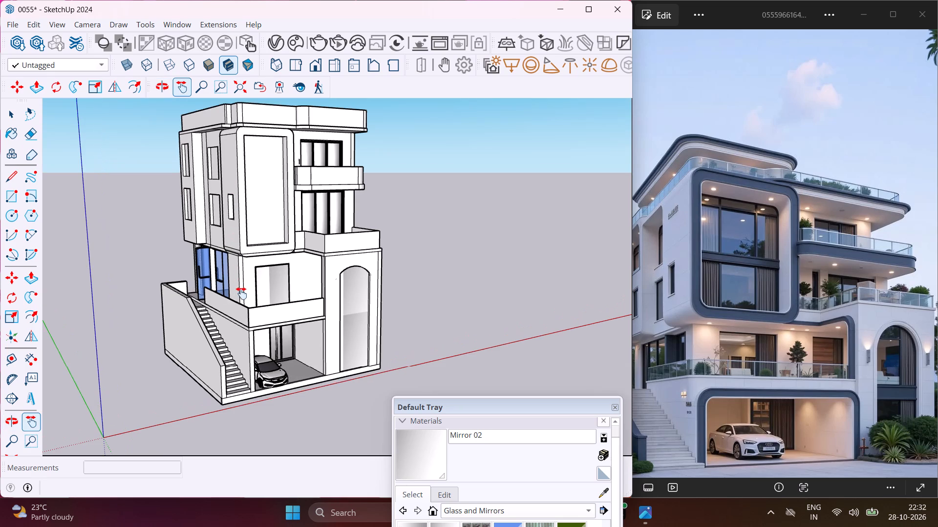
{"action": "left_click_drag", "start_coordinate": [243, 298], "coordinate": [241, 307]}
{"action": "scroll", "coordinate": [241, 307], "scroll_direction": "up", "scroll_amount": 1}
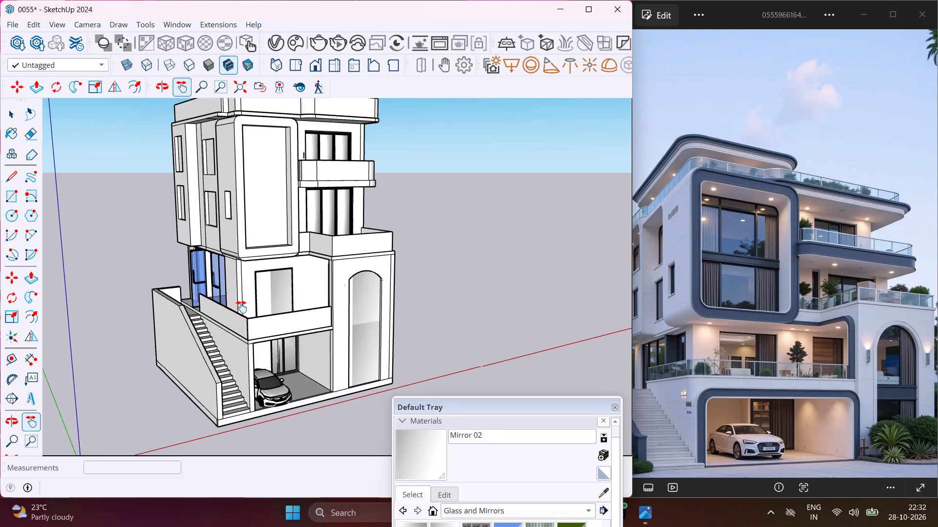
{"action": "left_click_drag", "start_coordinate": [241, 307], "coordinate": [232, 315]}
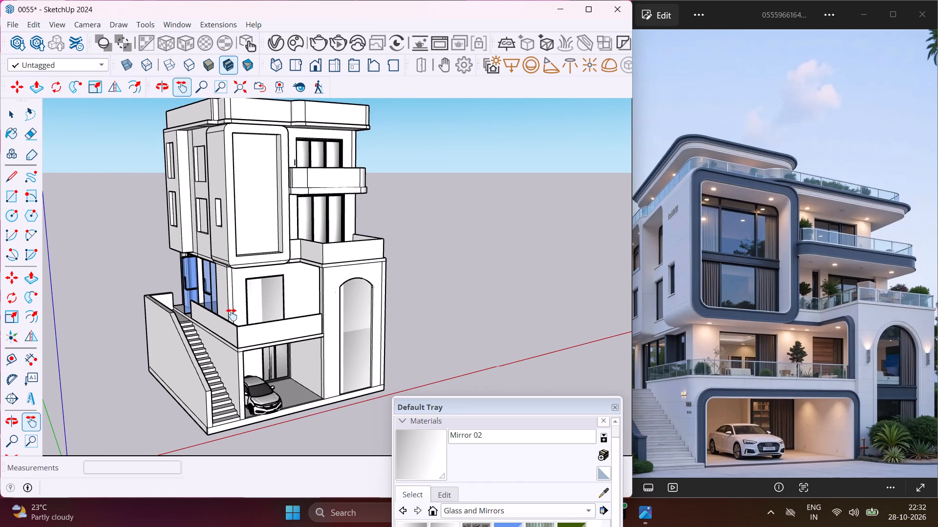
{"action": "left_click", "coordinate": [232, 315]}
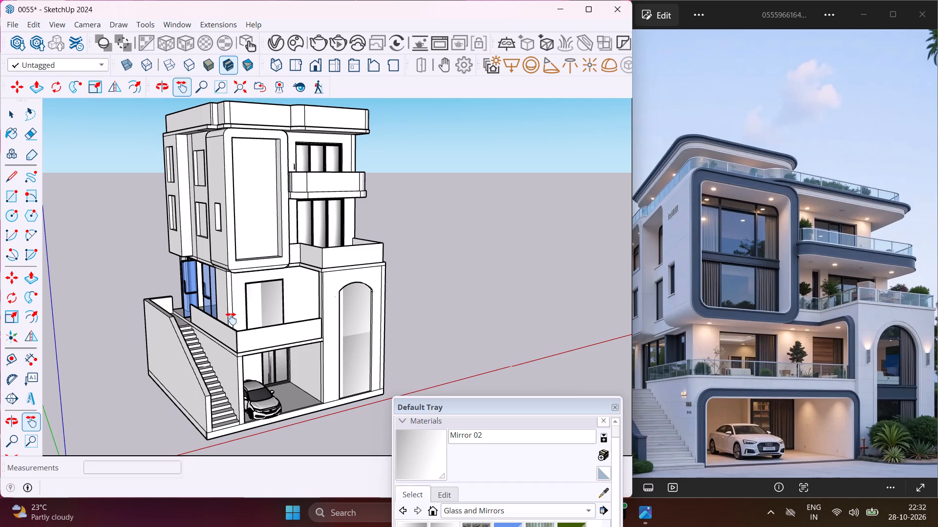
Save the model.
{"action": "key", "text": "ctrl+s"}
Paint the outer front, side and return faces of the terrace parapet above the arched window with Mirror 02.
{"action": "left_click", "coordinate": [436, 455]}
{"action": "scroll", "coordinate": [323, 250], "scroll_direction": "up", "scroll_amount": 9}
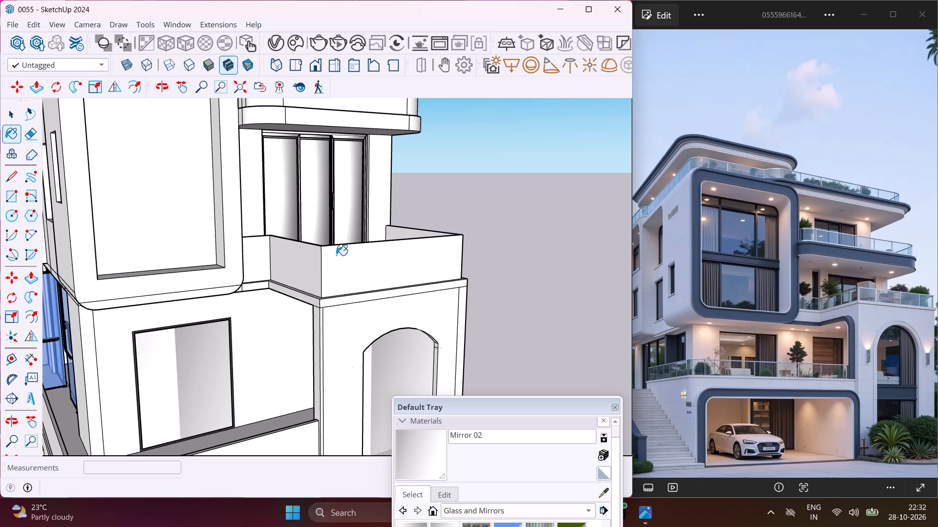
{"action": "left_click", "coordinate": [336, 255]}
{"action": "left_click", "coordinate": [318, 250]}
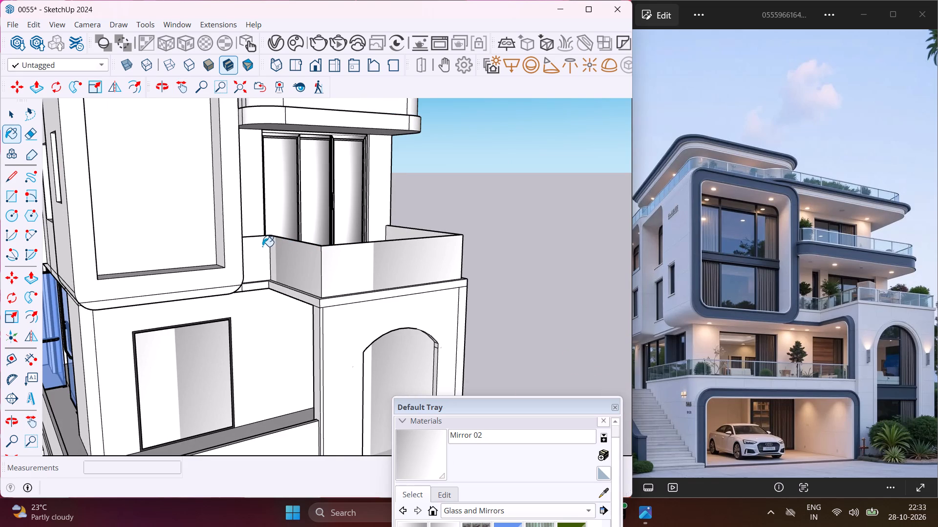
{"action": "left_click", "coordinate": [262, 246]}
{"action": "scroll", "coordinate": [406, 230], "scroll_direction": "up", "scroll_amount": 2}
{"action": "left_click", "coordinate": [406, 229]}
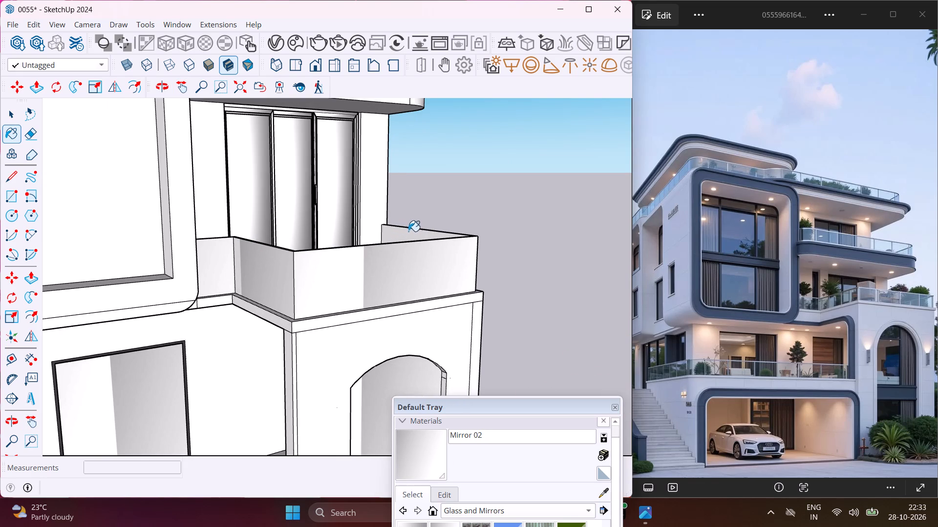
{"action": "left_click", "coordinate": [410, 235]}
{"action": "middle_click_drag", "start_coordinate": [414, 235], "coordinate": [190, 284]}
{"action": "scroll", "coordinate": [414, 235], "scroll_direction": "up", "scroll_amount": 1}
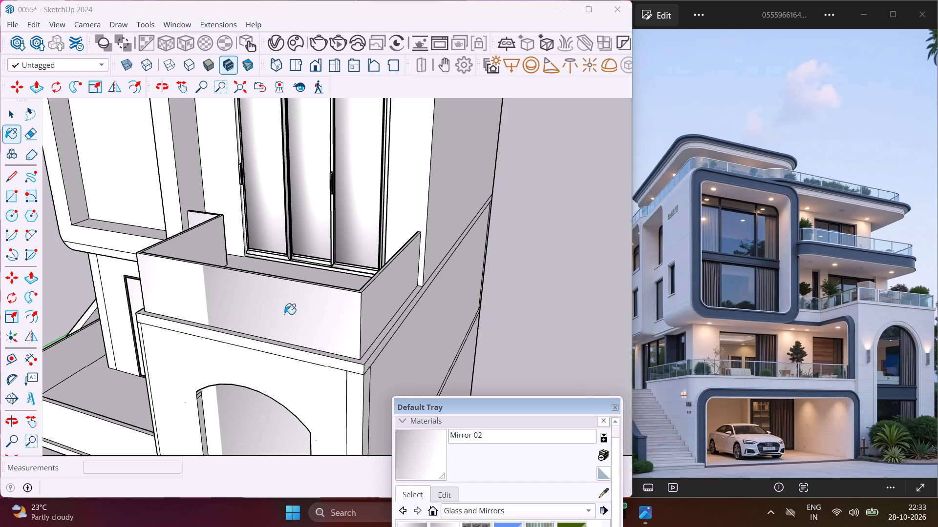
{"action": "left_click", "coordinate": [376, 305]}
Paint the remaining inner faces and the short return of the same terrace parapet with Mirror 02.
{"action": "scroll", "coordinate": [208, 241], "scroll_direction": "up", "scroll_amount": 2}
{"action": "left_click", "coordinate": [206, 240]}
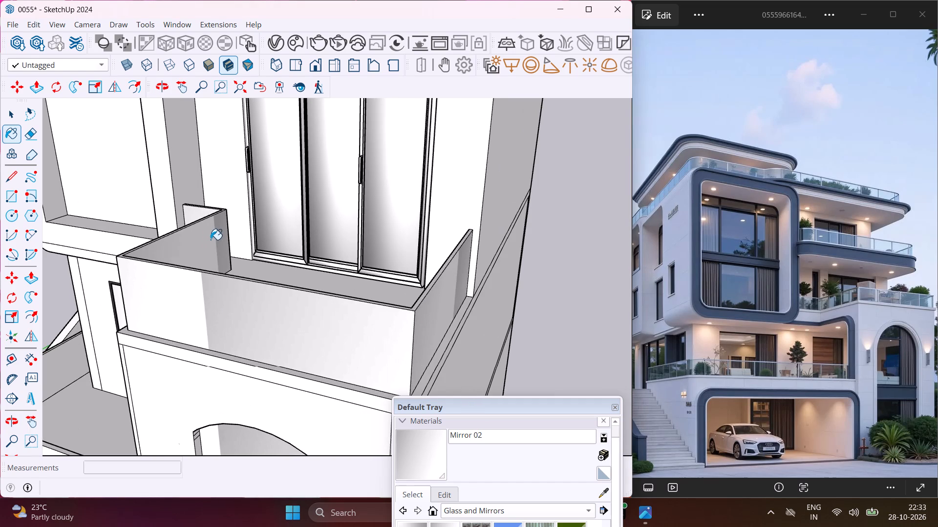
{"action": "scroll", "coordinate": [215, 240], "scroll_direction": "up", "scroll_amount": 1}
{"action": "middle_click_drag", "start_coordinate": [215, 240], "coordinate": [78, 290]}
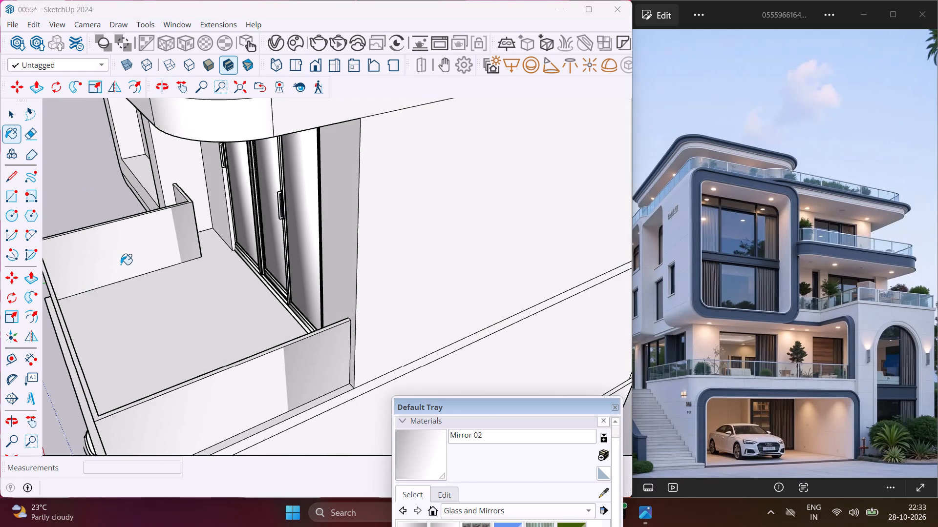
{"action": "scroll", "coordinate": [121, 263], "scroll_direction": "down", "scroll_amount": 10}
{"action": "middle_click_drag", "start_coordinate": [124, 279], "coordinate": [62, 297]}
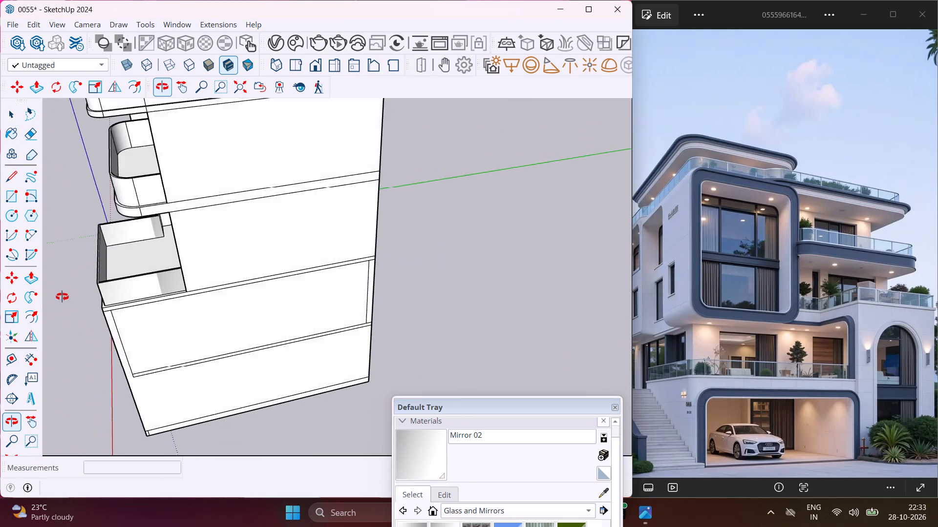
{"action": "middle_click_drag", "start_coordinate": [62, 297], "coordinate": [38, 299]}
{"action": "scroll", "coordinate": [96, 248], "scroll_direction": "up", "scroll_amount": 8}
{"action": "left_click", "coordinate": [106, 250]}
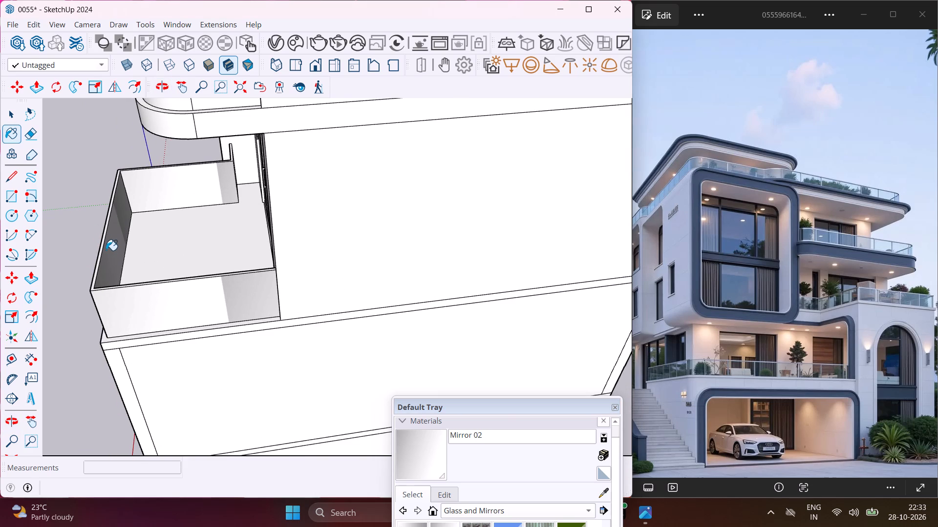
{"action": "scroll", "coordinate": [241, 172], "scroll_direction": "up", "scroll_amount": 11}
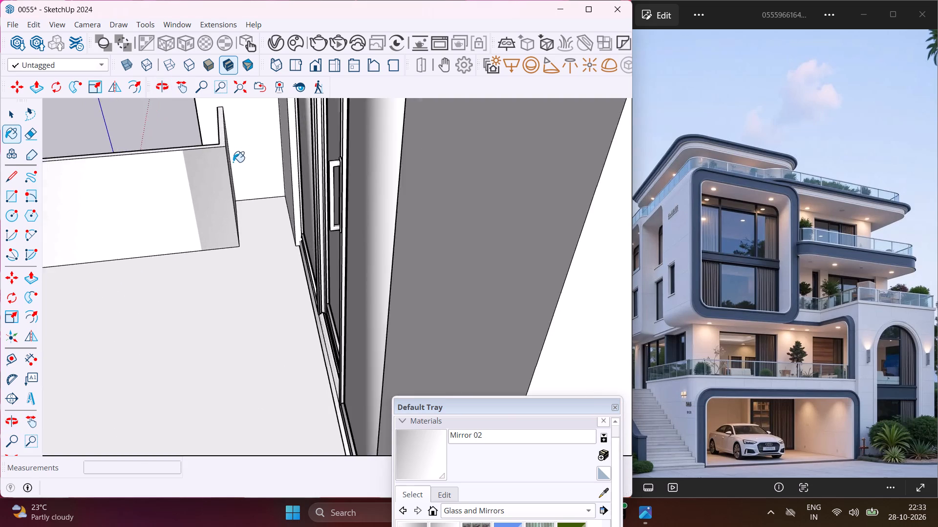
{"action": "scroll", "coordinate": [233, 162], "scroll_direction": "up", "scroll_amount": 2}
{"action": "middle_click_drag", "start_coordinate": [230, 155], "coordinate": [214, 161]}
{"action": "scroll", "coordinate": [218, 159], "scroll_direction": "up", "scroll_amount": 3}
{"action": "left_click", "coordinate": [217, 157]}
{"action": "middle_click_drag", "start_coordinate": [215, 157], "coordinate": [373, 174]}
{"action": "scroll", "coordinate": [322, 172], "scroll_direction": "down", "scroll_amount": 4}
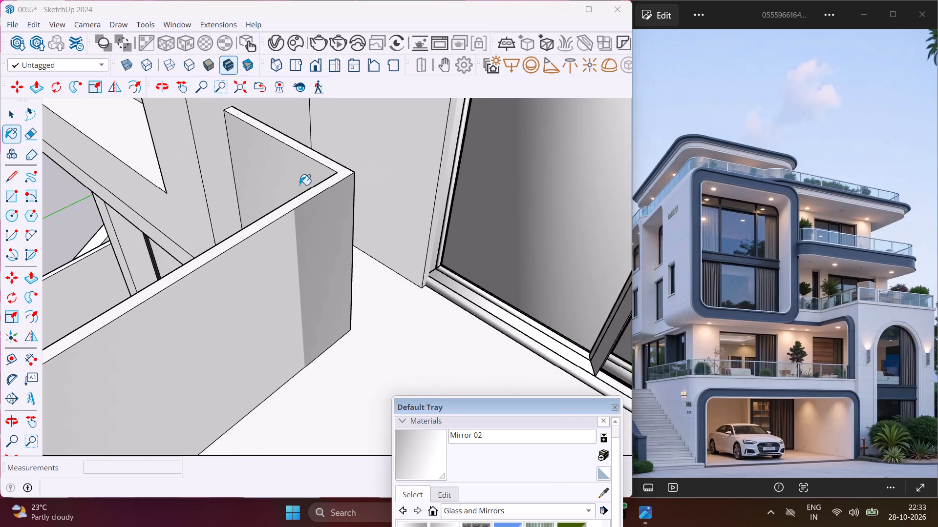
{"action": "scroll", "coordinate": [298, 185], "scroll_direction": "down", "scroll_amount": 14}
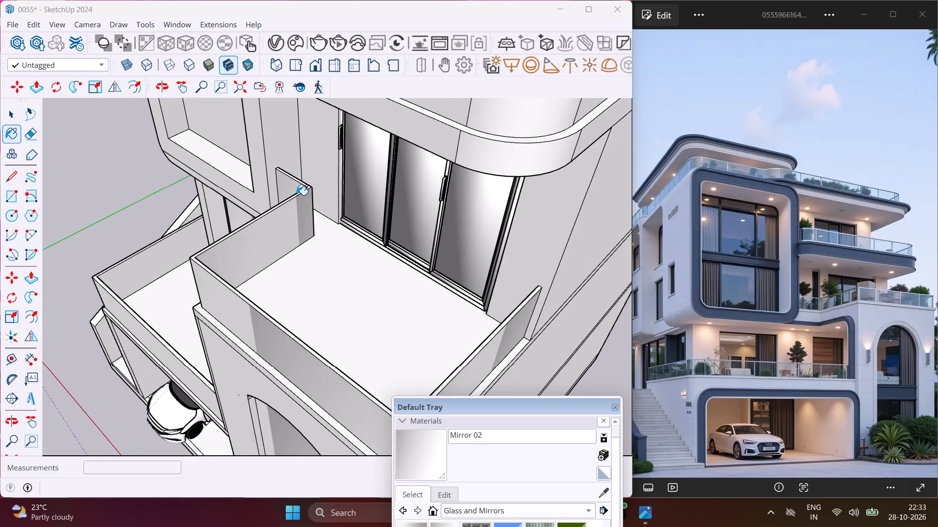
{"action": "scroll", "coordinate": [297, 195], "scroll_direction": "down", "scroll_amount": 9}
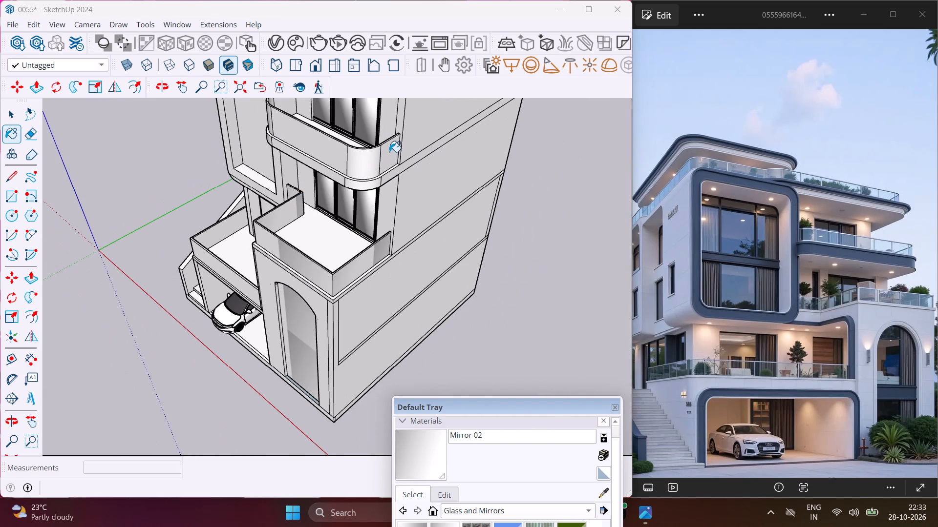
Paint the outer front, side and rounded corner faces of the curved balcony parapet above the terrace with Mirror 02.
{"action": "scroll", "coordinate": [390, 144], "scroll_direction": "up", "scroll_amount": 8}
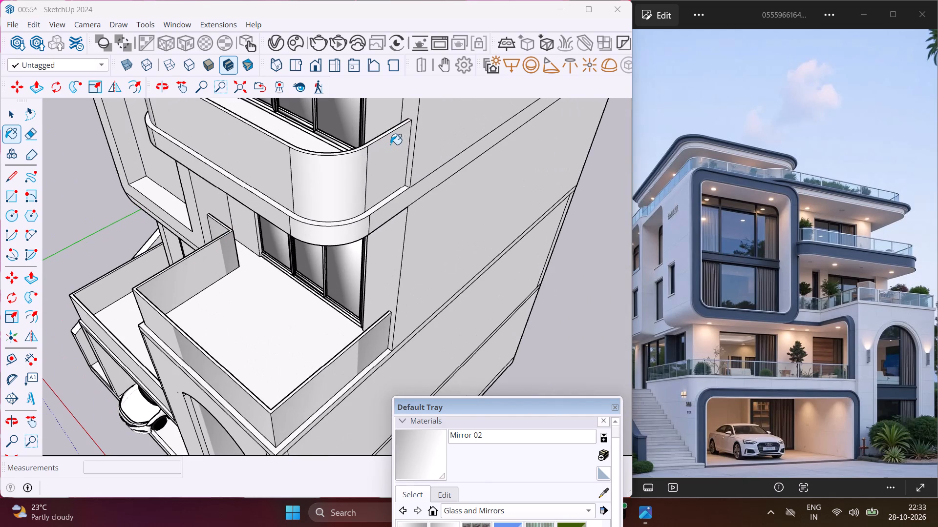
{"action": "left_click", "coordinate": [390, 144]}
{"action": "left_click", "coordinate": [351, 159]}
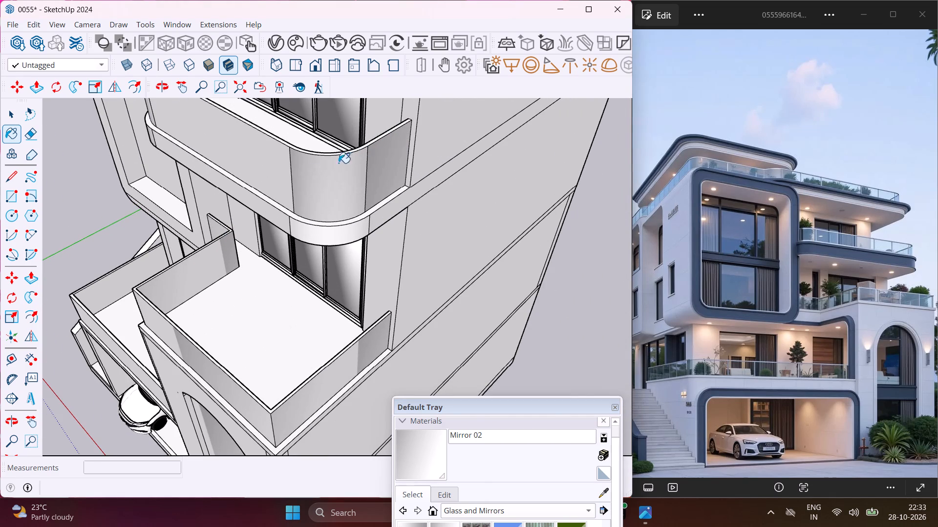
{"action": "left_click", "coordinate": [279, 150]}
{"action": "middle_click_drag", "start_coordinate": [297, 146], "coordinate": [419, 169]}
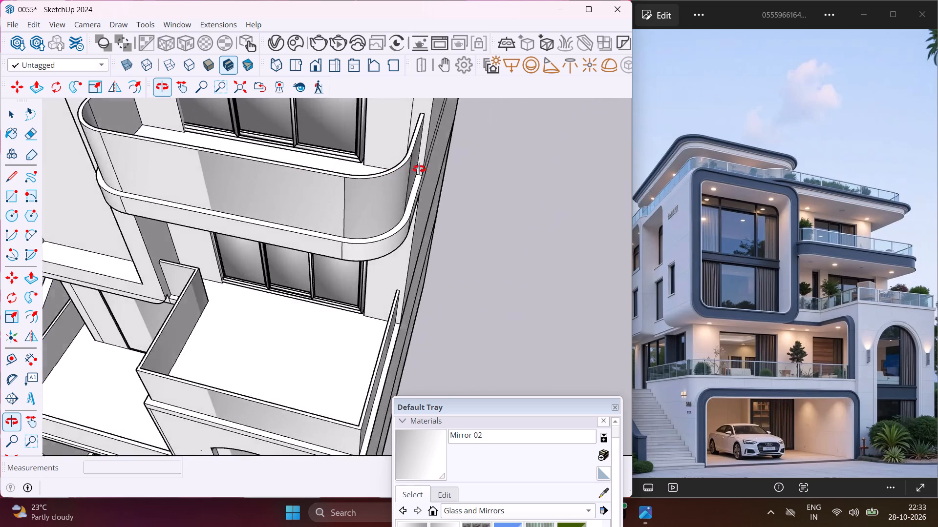
{"action": "middle_click_drag", "start_coordinate": [419, 169], "coordinate": [588, 171]}
{"action": "scroll", "coordinate": [141, 276], "scroll_direction": "up", "scroll_amount": 3}
{"action": "left_click", "coordinate": [141, 276]}
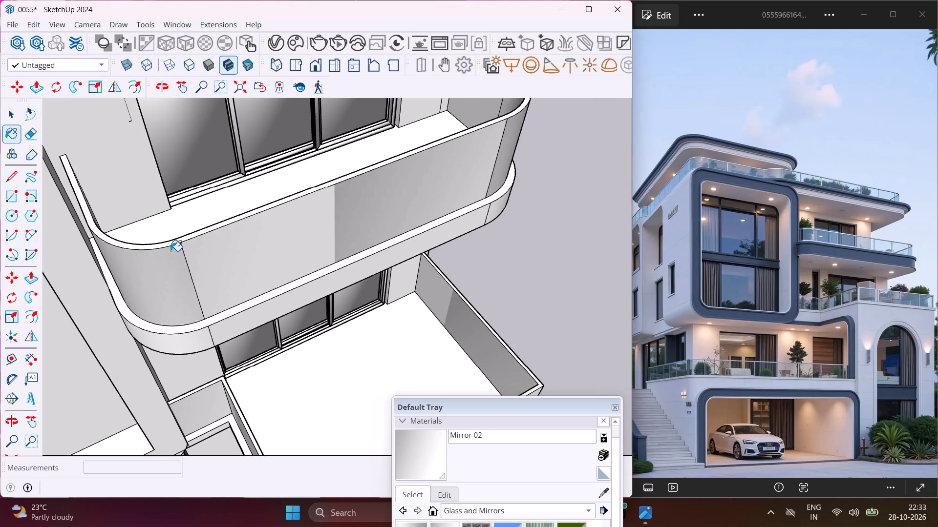
Paint the inner and outer faces of the same balcony parapet's short side return, including its narrow strips, with Mirror 02.
{"action": "middle_click_drag", "start_coordinate": [173, 251], "coordinate": [119, 288]}
{"action": "scroll", "coordinate": [105, 212], "scroll_direction": "up", "scroll_amount": 3}
{"action": "left_click", "coordinate": [100, 201]}
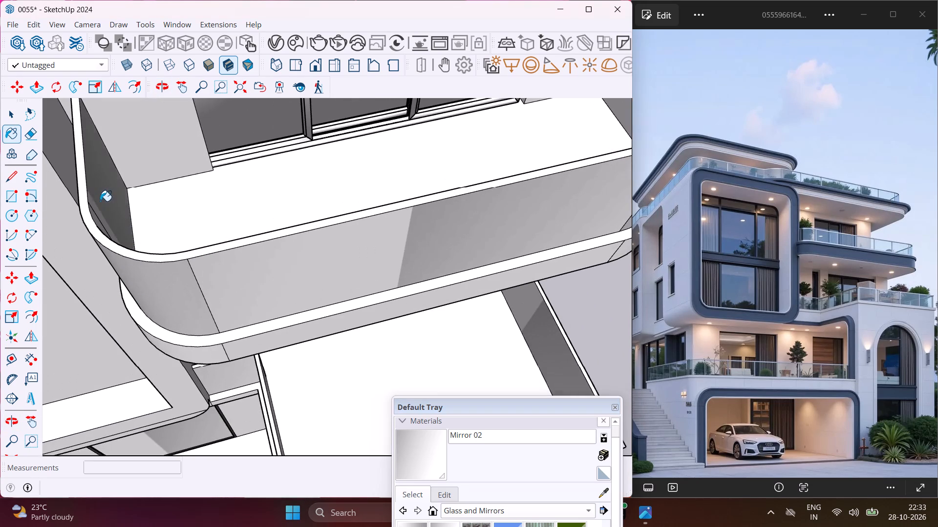
{"action": "middle_click_drag", "start_coordinate": [100, 201], "coordinate": [298, 122]}
{"action": "left_click", "coordinate": [129, 285]}
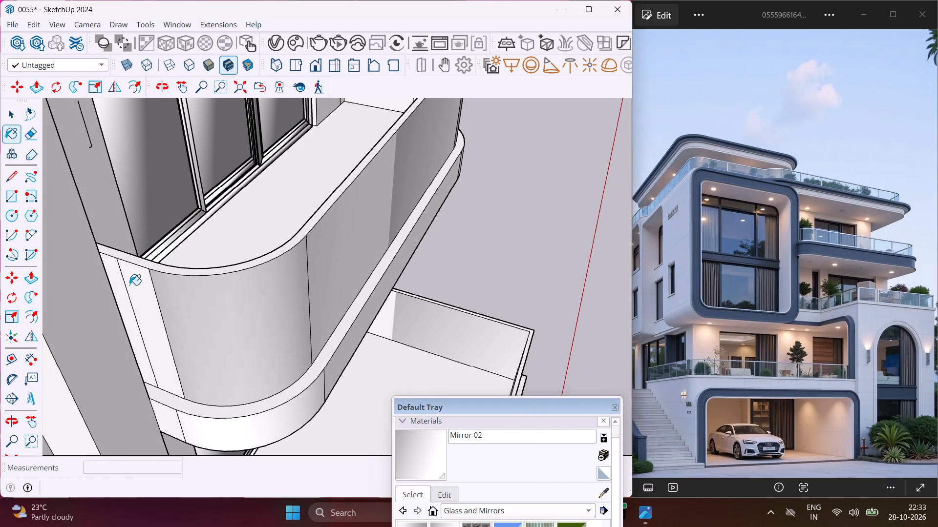
{"action": "left_click", "coordinate": [110, 269]}
{"action": "scroll", "coordinate": [116, 273], "scroll_direction": "up", "scroll_amount": 4}
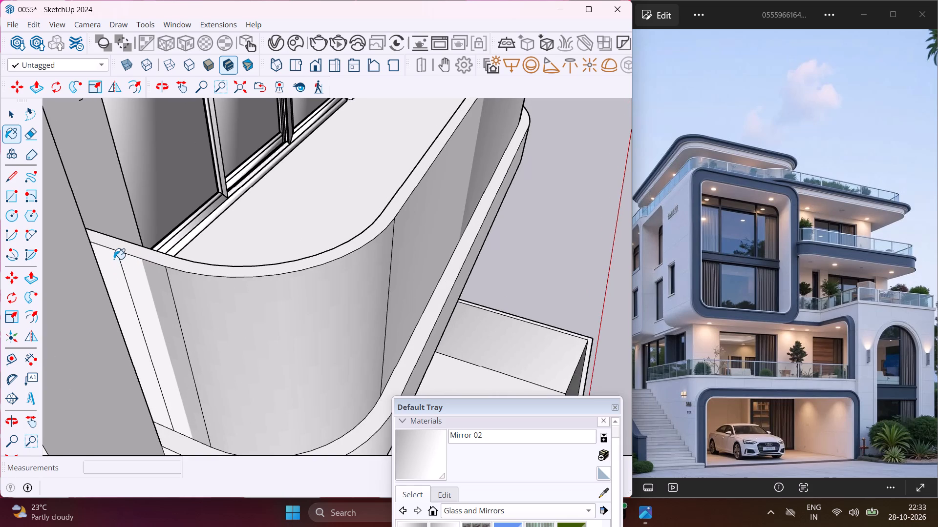
{"action": "left_click", "coordinate": [114, 259]}
{"action": "scroll", "coordinate": [113, 259], "scroll_direction": "up", "scroll_amount": 4}
{"action": "middle_click_drag", "start_coordinate": [113, 259], "coordinate": [60, 270]}
{"action": "scroll", "coordinate": [109, 237], "scroll_direction": "up", "scroll_amount": 1}
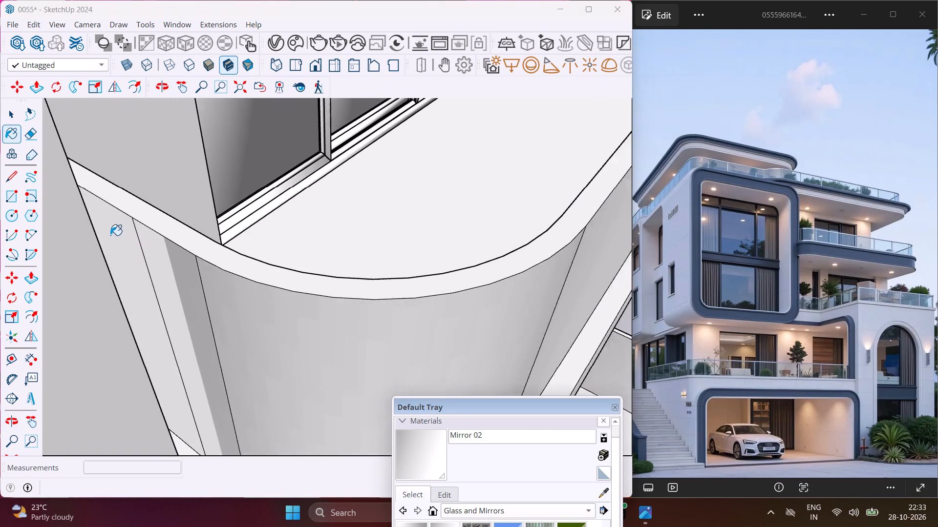
{"action": "scroll", "coordinate": [110, 235], "scroll_direction": "up", "scroll_amount": 2}
{"action": "left_click", "coordinate": [117, 231]}
{"action": "middle_click_drag", "start_coordinate": [150, 245], "coordinate": [55, 274]}
{"action": "scroll", "coordinate": [150, 245], "scroll_direction": "up", "scroll_amount": 1}
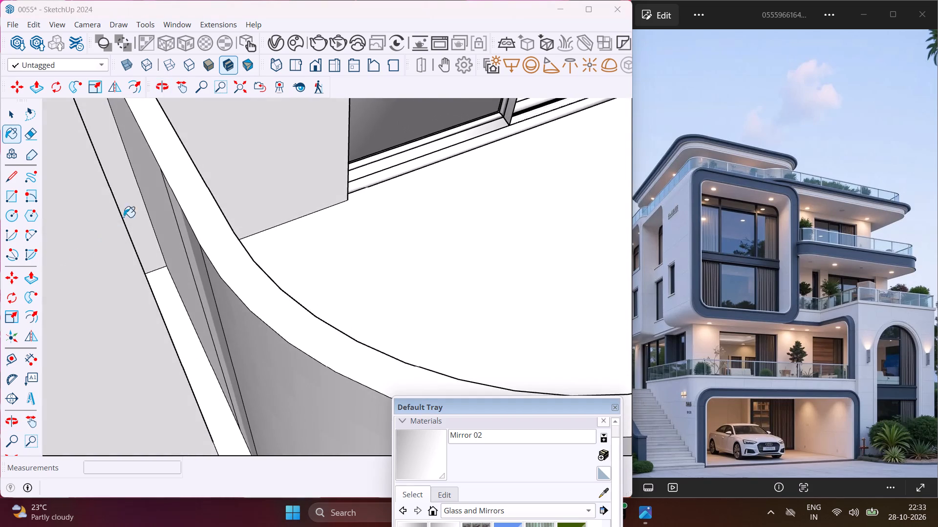
{"action": "scroll", "coordinate": [140, 192], "scroll_direction": "up", "scroll_amount": 4}
{"action": "triple_click", "coordinate": [158, 156]}
Paint the remaining inner front, side and rounded corner faces of the curved balcony parapet with Mirror 02.
{"action": "scroll", "coordinate": [160, 155], "scroll_direction": "down", "scroll_amount": 3}
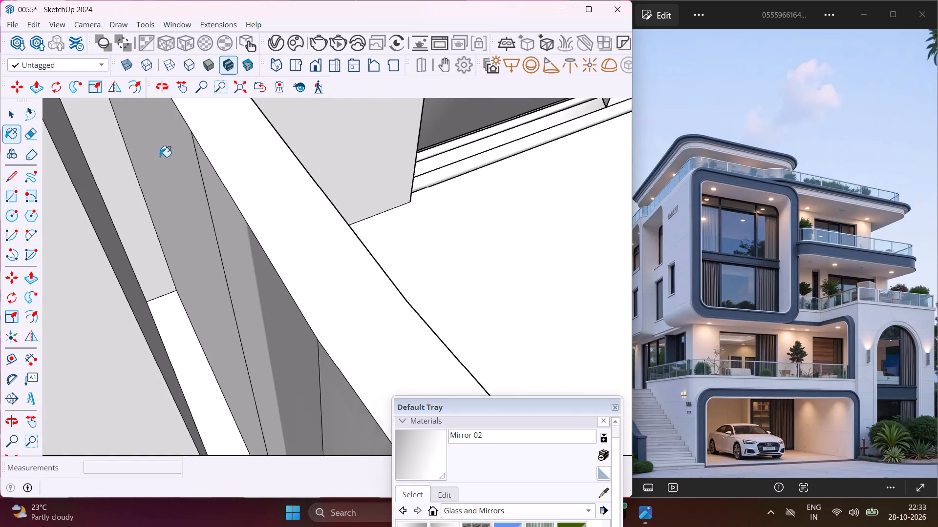
{"action": "scroll", "coordinate": [160, 157], "scroll_direction": "down", "scroll_amount": 2}
{"action": "scroll", "coordinate": [224, 184], "scroll_direction": "down", "scroll_amount": 20}
{"action": "middle_click_drag", "start_coordinate": [372, 169], "coordinate": [62, 183]}
{"action": "scroll", "coordinate": [179, 142], "scroll_direction": "up", "scroll_amount": 3}
{"action": "left_click", "coordinate": [178, 123]}
{"action": "scroll", "coordinate": [170, 137], "scroll_direction": "down", "scroll_amount": 7}
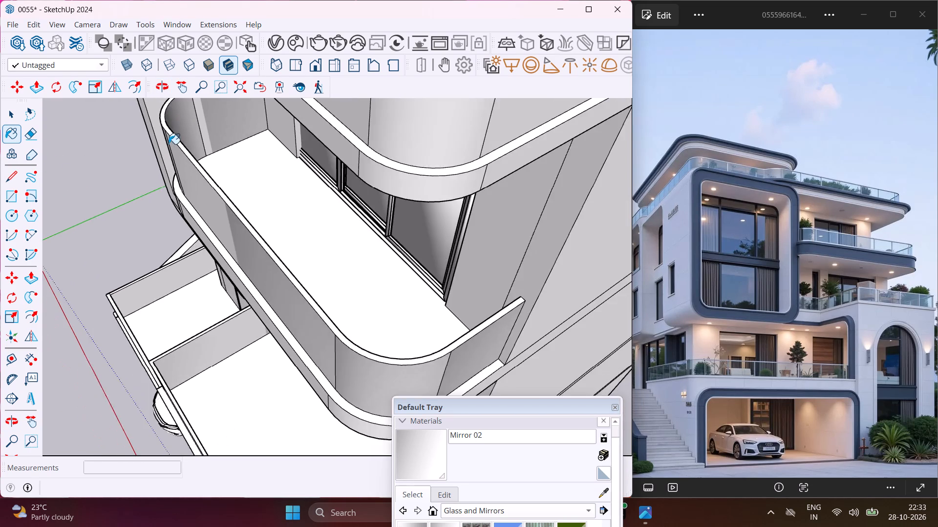
{"action": "scroll", "coordinate": [168, 144], "scroll_direction": "down", "scroll_amount": 5}
{"action": "middle_click_drag", "start_coordinate": [295, 245], "coordinate": [110, 245]}
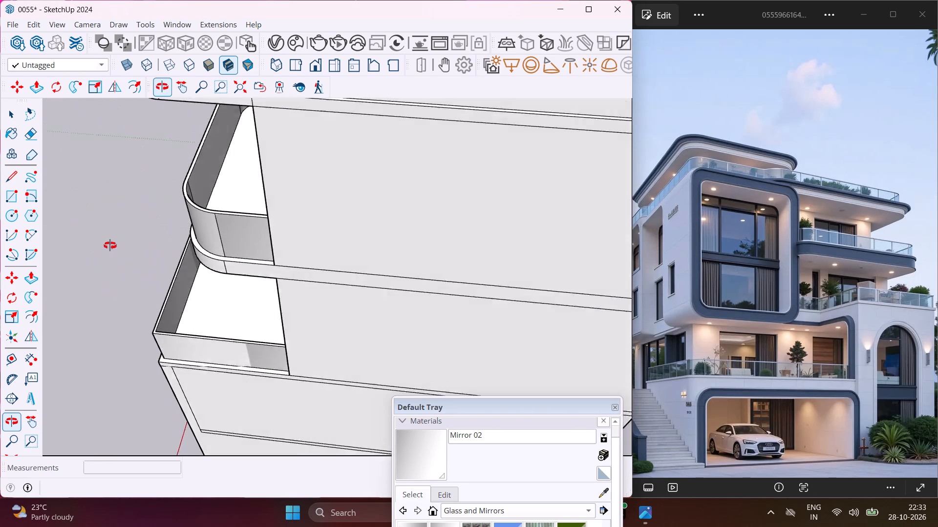
{"action": "middle_click_drag", "start_coordinate": [110, 245], "coordinate": [106, 246]}
{"action": "scroll", "coordinate": [199, 181], "scroll_direction": "up", "scroll_amount": 3}
{"action": "left_click", "coordinate": [197, 178]}
{"action": "middle_click_drag", "start_coordinate": [185, 183], "coordinate": [273, 206]}
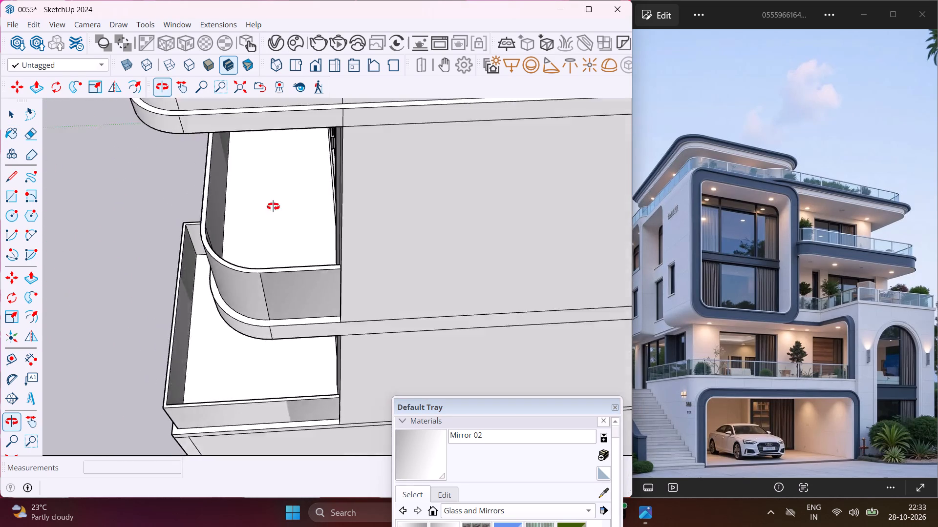
{"action": "middle_click_drag", "start_coordinate": [273, 206], "coordinate": [673, 219]}
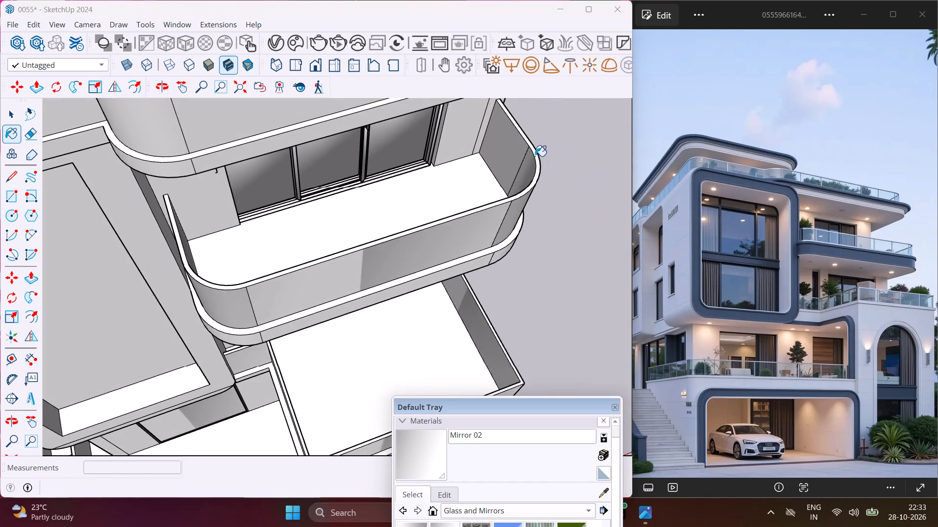
{"action": "scroll", "coordinate": [526, 148], "scroll_direction": "up", "scroll_amount": 7}
{"action": "left_click", "coordinate": [517, 142]}
{"action": "left_click", "coordinate": [536, 187]}
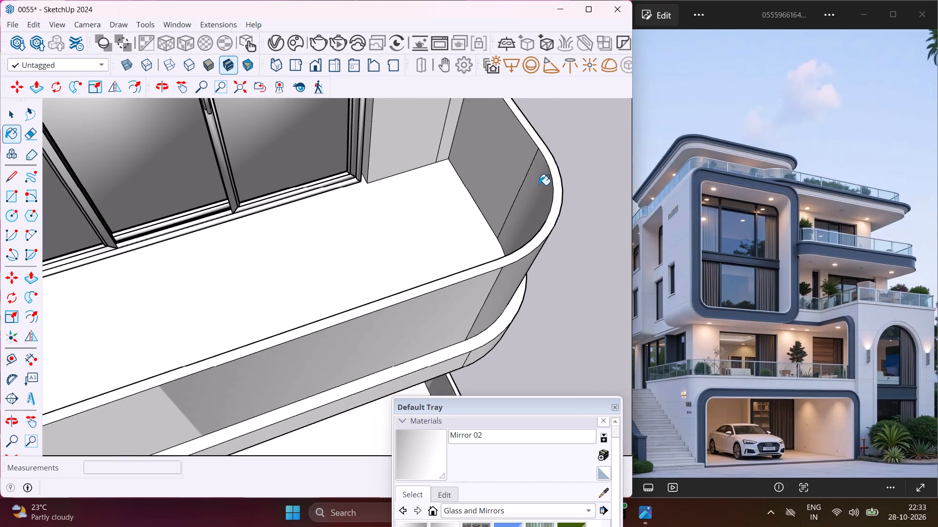
{"action": "scroll", "coordinate": [540, 184], "scroll_direction": "up", "scroll_amount": 4}
{"action": "left_click", "coordinate": [510, 148]}
Paint the outer front face, rounded corner and adjoining recessed face of the roof parapet with Mirror 02.
{"action": "middle_click_drag", "start_coordinate": [509, 148], "coordinate": [405, 221]}
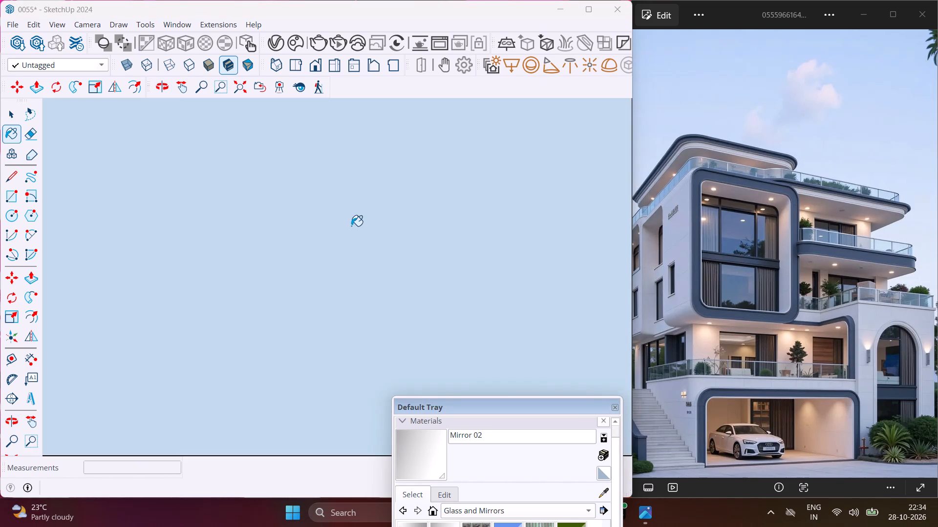
{"action": "scroll", "coordinate": [351, 226], "scroll_direction": "down", "scroll_amount": 6}
{"action": "scroll", "coordinate": [351, 223], "scroll_direction": "down", "scroll_amount": 20}
{"action": "scroll", "coordinate": [351, 223], "scroll_direction": "down", "scroll_amount": 10}
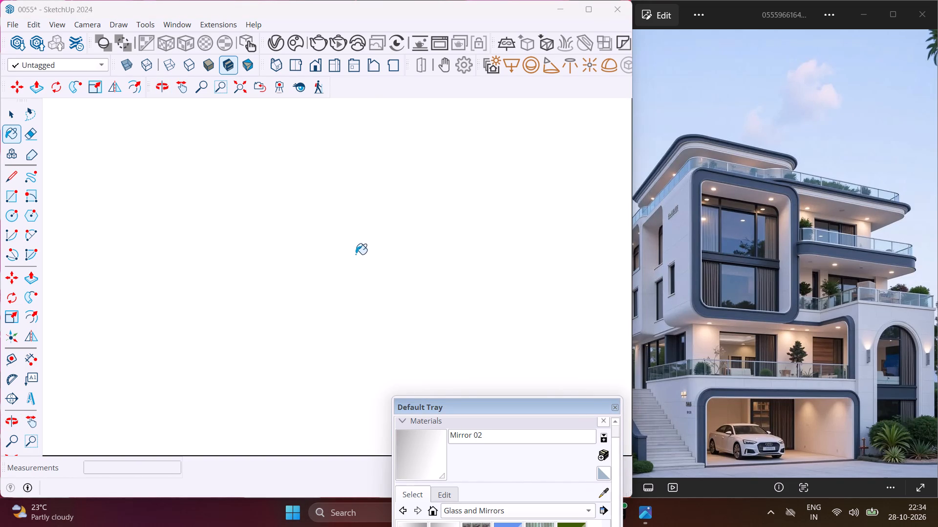
{"action": "scroll", "coordinate": [356, 254], "scroll_direction": "down", "scroll_amount": 15}
{"action": "scroll", "coordinate": [349, 274], "scroll_direction": "down", "scroll_amount": 18}
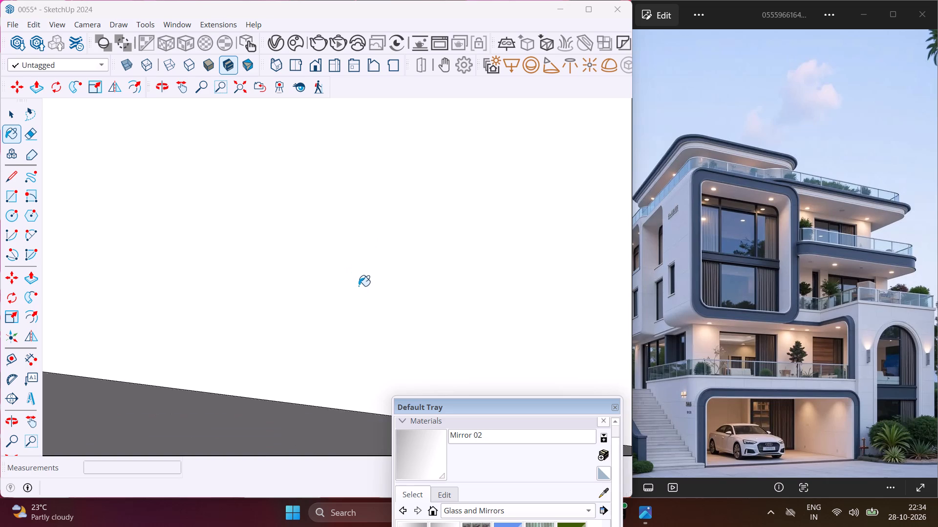
{"action": "scroll", "coordinate": [359, 286], "scroll_direction": "down", "scroll_amount": 20}
{"action": "scroll", "coordinate": [319, 312], "scroll_direction": "down", "scroll_amount": 14}
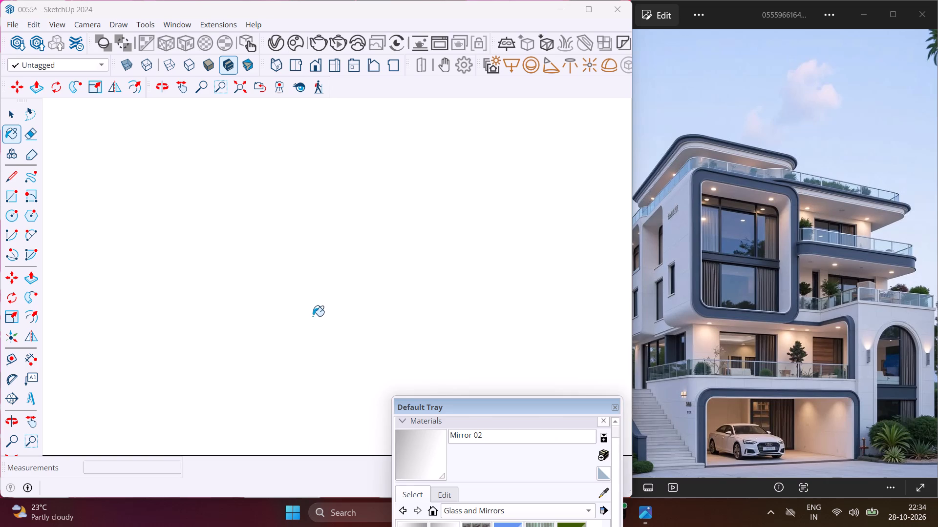
{"action": "scroll", "coordinate": [313, 316], "scroll_direction": "down", "scroll_amount": 13}
{"action": "scroll", "coordinate": [313, 319], "scroll_direction": "down", "scroll_amount": 20}
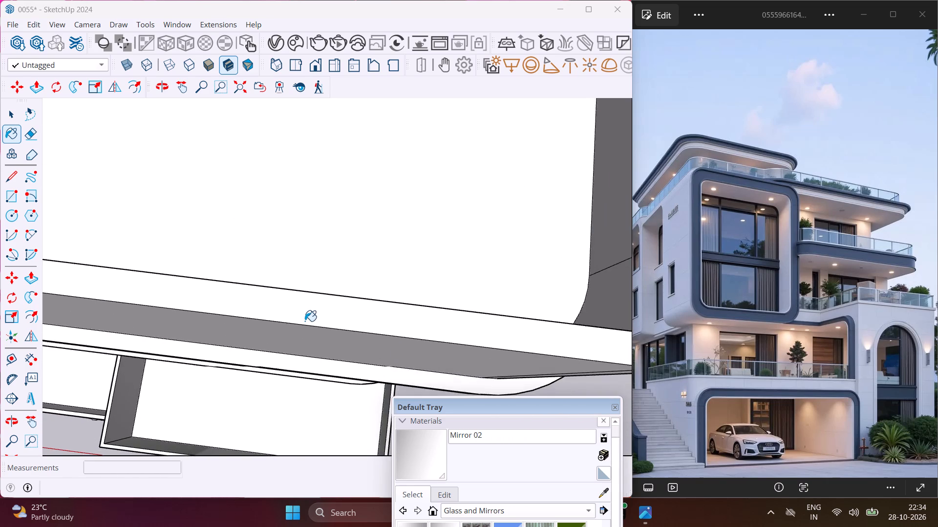
{"action": "scroll", "coordinate": [298, 320], "scroll_direction": "down", "scroll_amount": 19}
{"action": "middle_click_drag", "start_coordinate": [297, 320], "coordinate": [334, 266]}
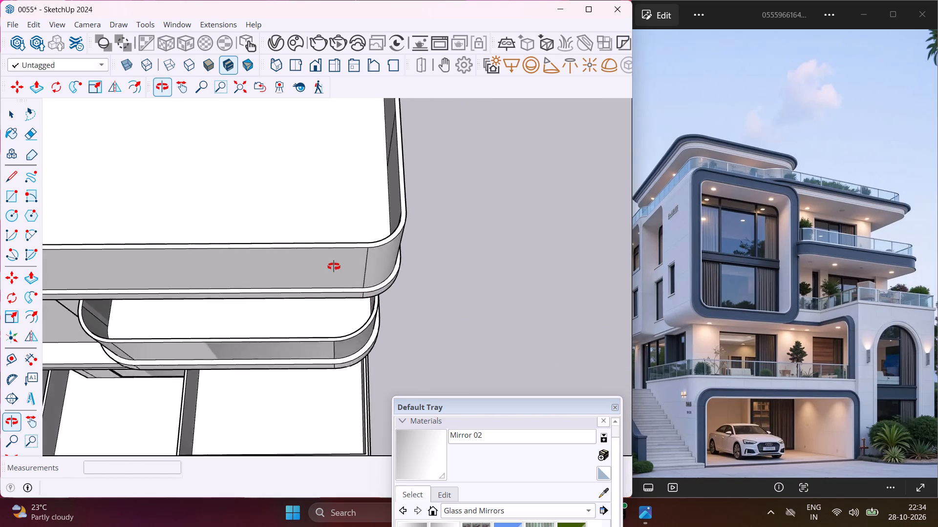
{"action": "middle_click_drag", "start_coordinate": [334, 266], "coordinate": [613, 207]}
{"action": "scroll", "coordinate": [371, 318], "scroll_direction": "up", "scroll_amount": 3}
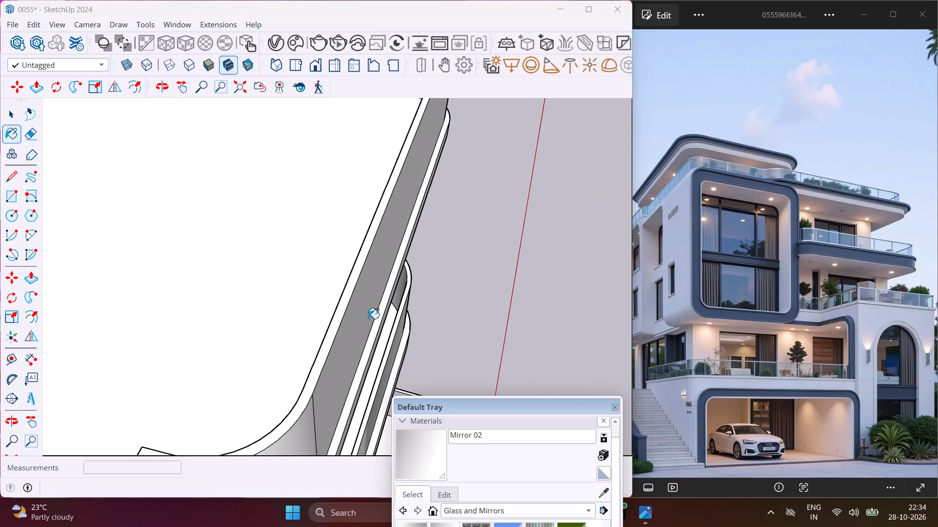
{"action": "left_click", "coordinate": [357, 317]}
{"action": "scroll", "coordinate": [360, 256], "scroll_direction": "down", "scroll_amount": 5}
{"action": "left_click", "coordinate": [298, 373]}
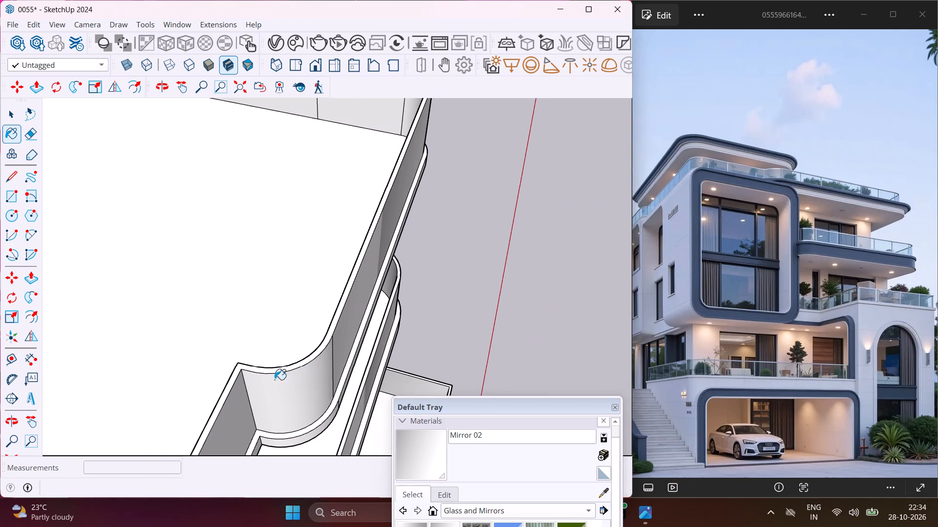
{"action": "left_click", "coordinate": [234, 405]}
Paint the roof parapet's inner front, stepped section, rounded corners and adjacent side faces with Mirror 02.
{"action": "middle_click_drag", "start_coordinate": [245, 384], "coordinate": [376, 357]}
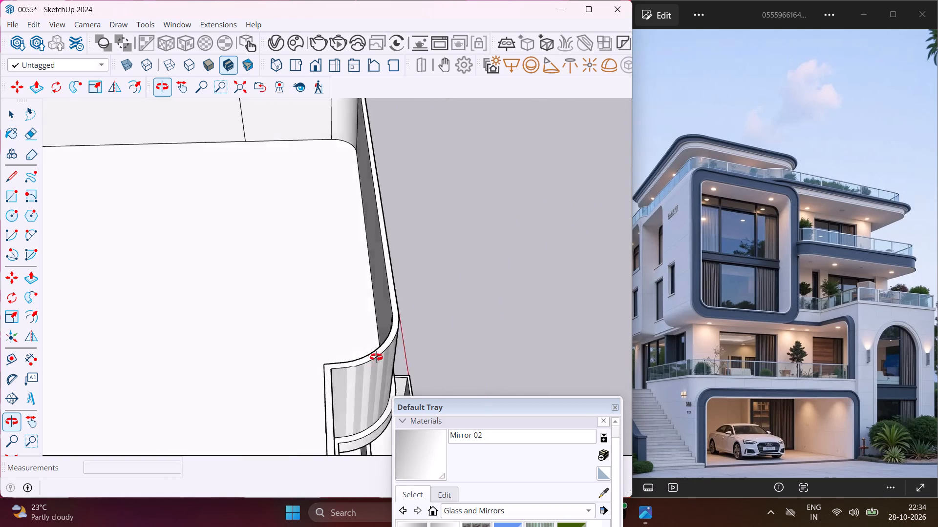
{"action": "middle_click_drag", "start_coordinate": [376, 357], "coordinate": [477, 332]}
{"action": "left_click", "coordinate": [453, 251]}
{"action": "left_click", "coordinate": [482, 262]}
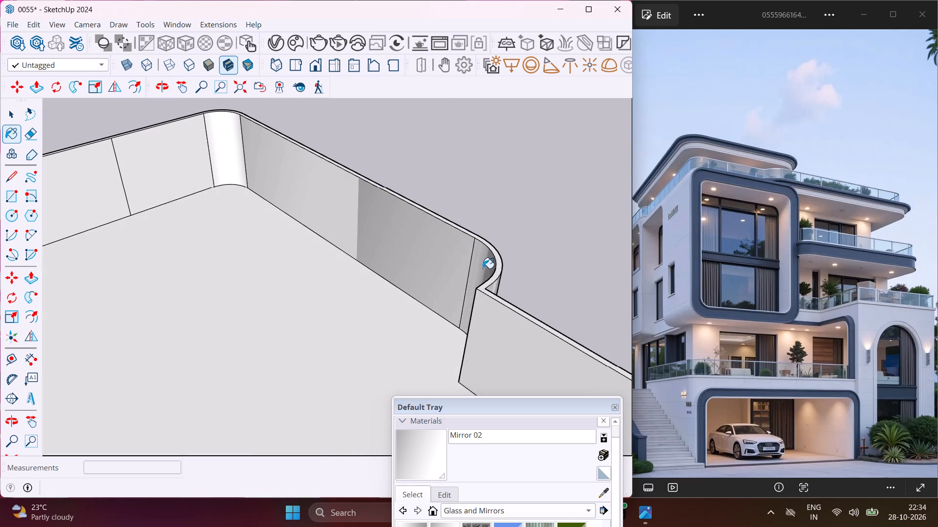
{"action": "left_click", "coordinate": [481, 311]}
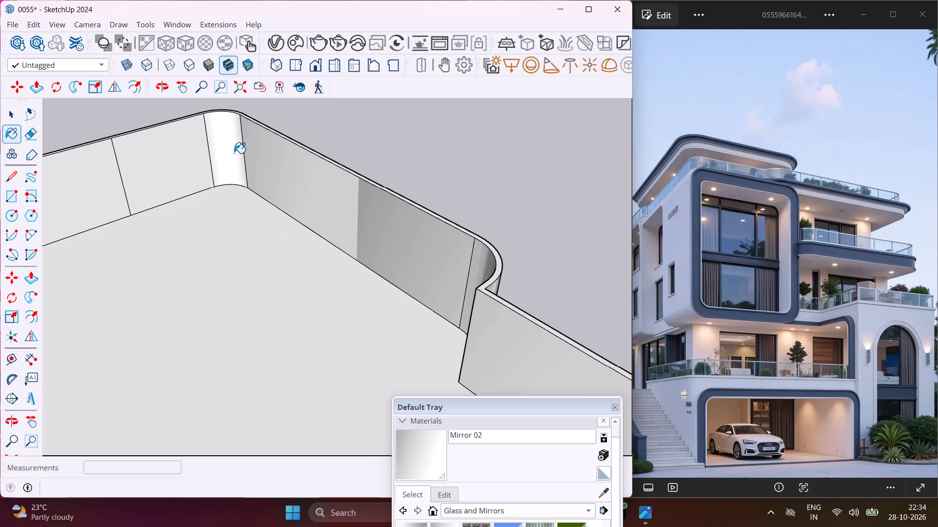
{"action": "left_click", "coordinate": [234, 153]}
{"action": "left_click", "coordinate": [172, 158]}
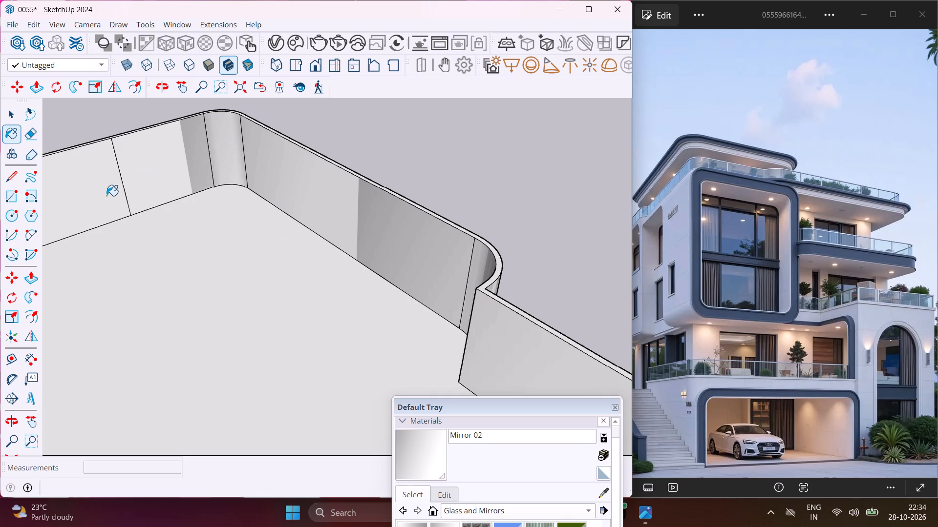
{"action": "left_click", "coordinate": [104, 196]}
Paint the inner faces around the roof parapet's other rounded corner and notch, including the notch's end faces, with Mirror 02.
{"action": "middle_click_drag", "start_coordinate": [103, 191], "coordinate": [192, 211]}
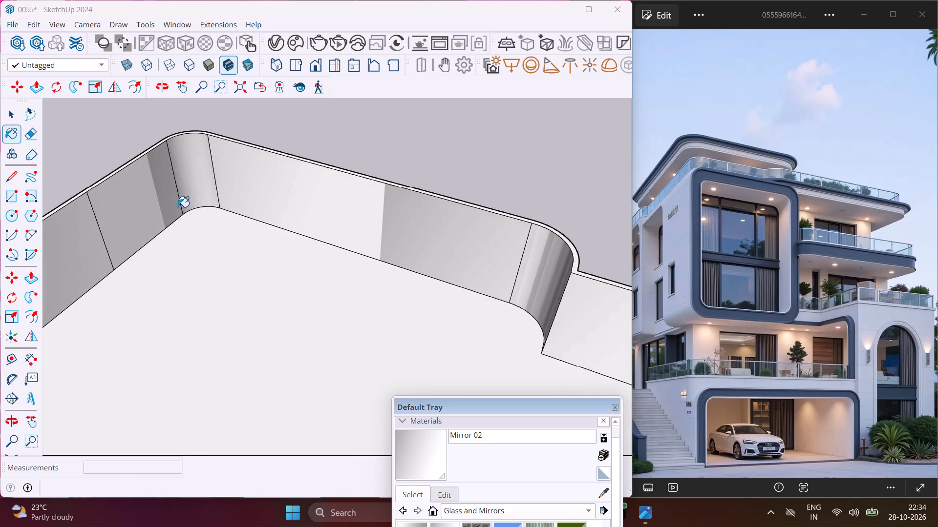
{"action": "scroll", "coordinate": [161, 203], "scroll_direction": "down", "scroll_amount": 12}
{"action": "middle_click_drag", "start_coordinate": [302, 278], "coordinate": [466, 280]}
{"action": "scroll", "coordinate": [439, 244], "scroll_direction": "up", "scroll_amount": 7}
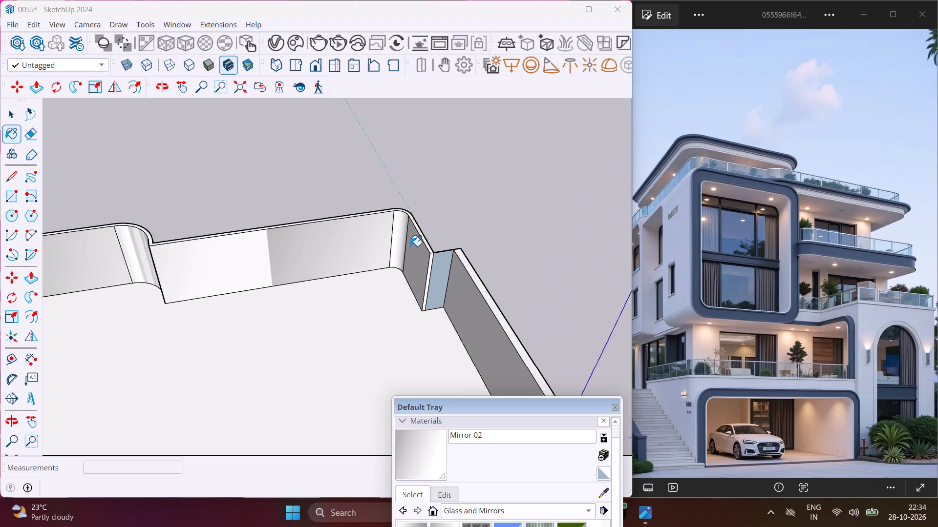
{"action": "scroll", "coordinate": [410, 246], "scroll_direction": "up", "scroll_amount": 4}
{"action": "left_click", "coordinate": [410, 246]}
{"action": "left_click", "coordinate": [394, 225]}
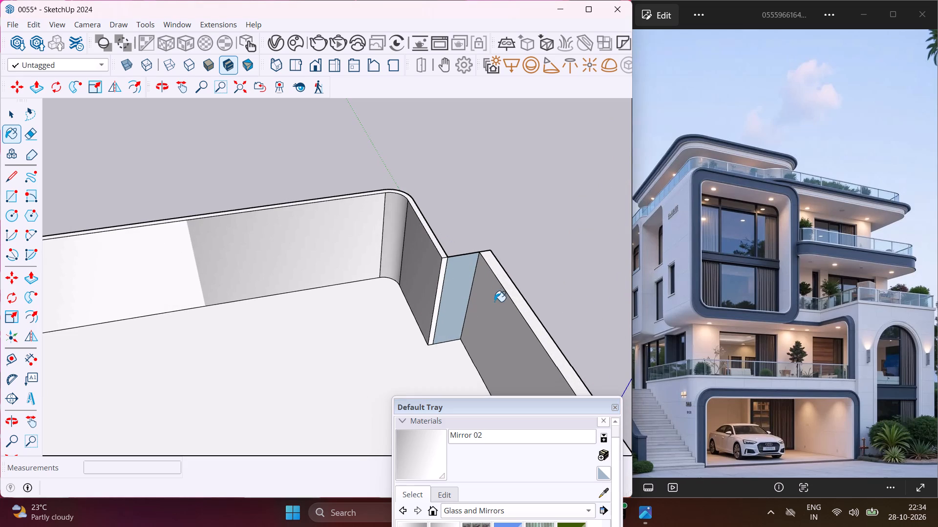
{"action": "left_click", "coordinate": [495, 302]}
{"action": "left_click", "coordinate": [454, 263]}
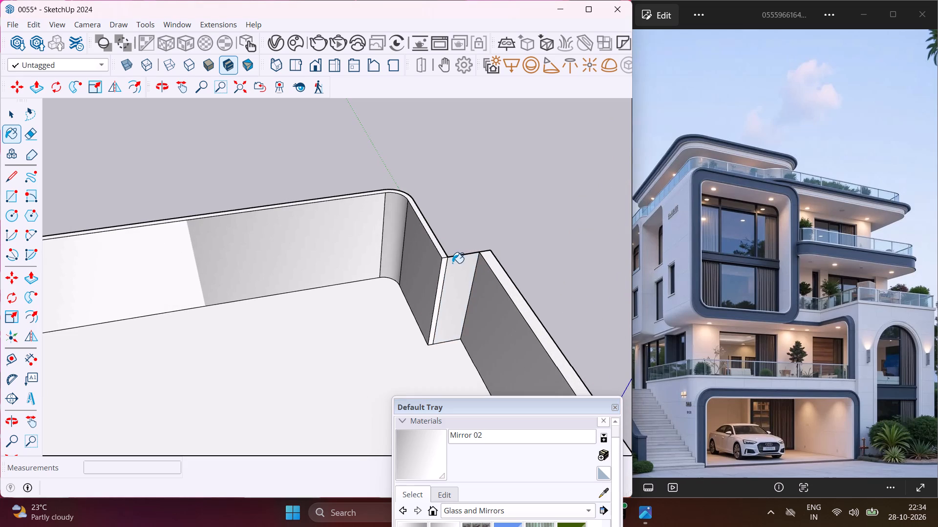
{"action": "left_click", "coordinate": [445, 267]}
Paint the outer return, rounded corner and long side face of the roof parapet beside the notch with Mirror 02.
{"action": "middle_click_drag", "start_coordinate": [452, 255], "coordinate": [348, 282]}
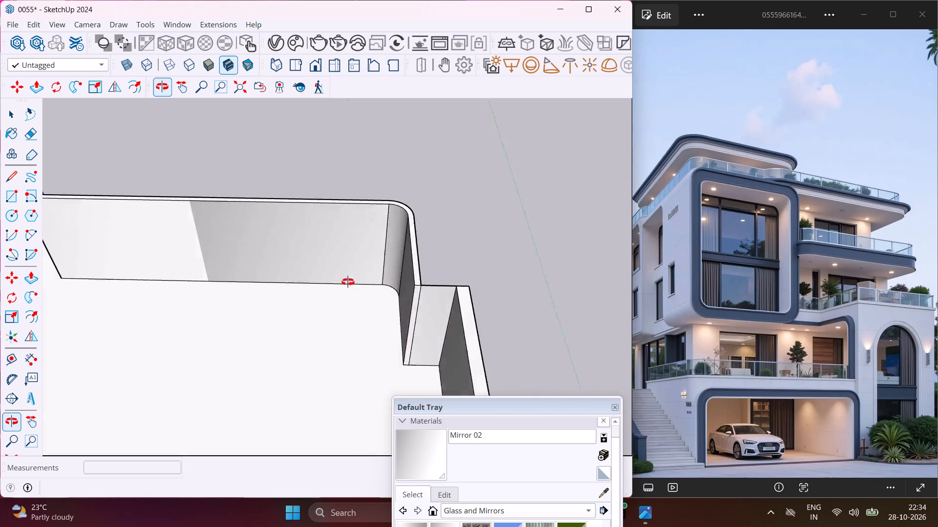
{"action": "middle_click_drag", "start_coordinate": [348, 282], "coordinate": [126, 270]}
{"action": "scroll", "coordinate": [336, 314], "scroll_direction": "up", "scroll_amount": 3}
{"action": "left_click", "coordinate": [335, 314]}
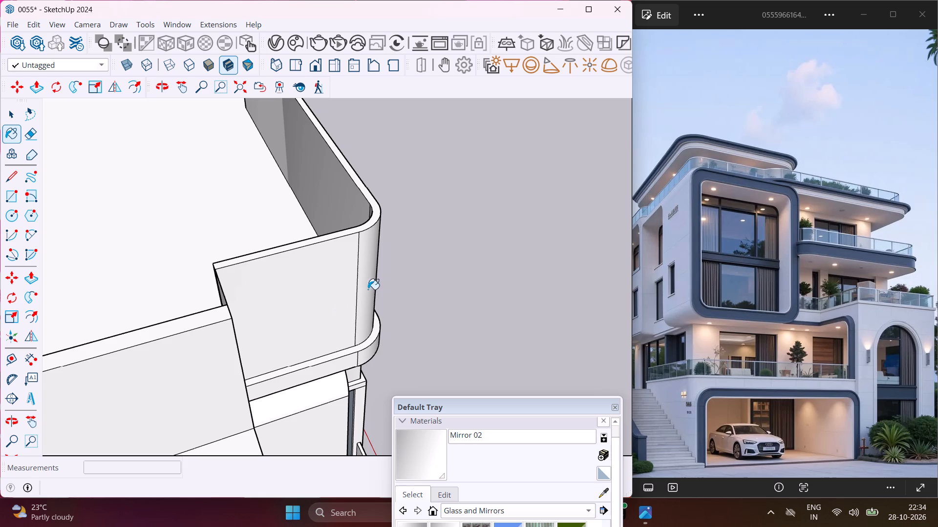
{"action": "left_click", "coordinate": [372, 275]}
{"action": "left_click", "coordinate": [176, 391]}
{"action": "middle_click_drag", "start_coordinate": [202, 358], "coordinate": [269, 358]}
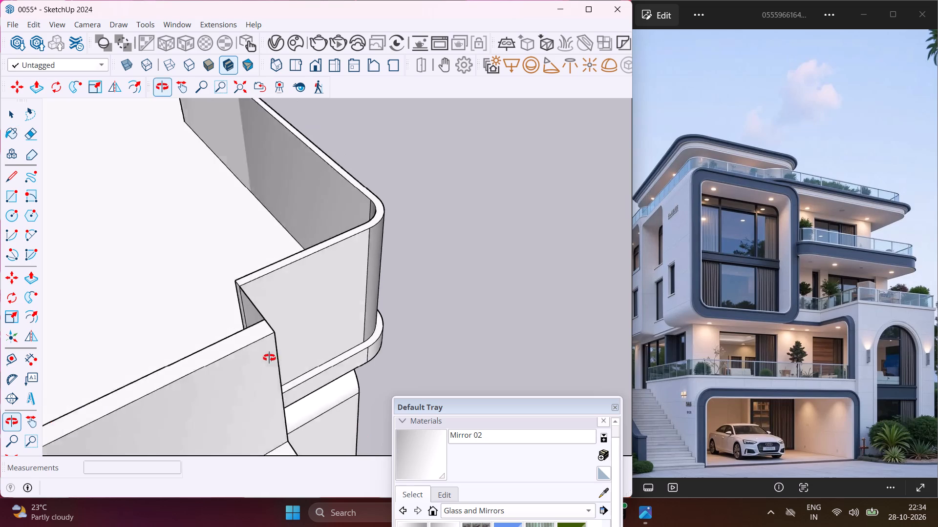
{"action": "middle_click_drag", "start_coordinate": [269, 358], "coordinate": [304, 345]}
{"action": "scroll", "coordinate": [347, 267], "scroll_direction": "down", "scroll_amount": 17}
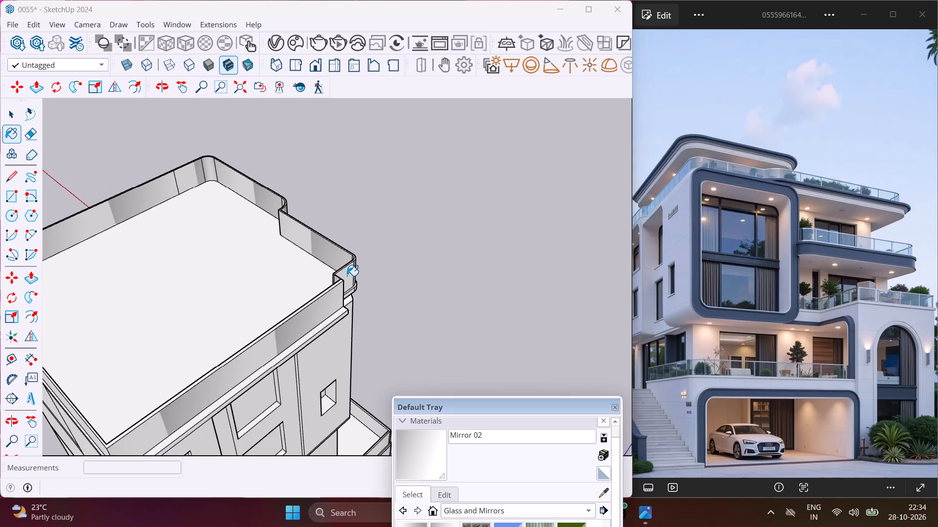
Paint the roof parapet's adjoining outer side face and the inner side face beyond the square corner with Mirror 02.
{"action": "scroll", "coordinate": [347, 276], "scroll_direction": "down", "scroll_amount": 4}
{"action": "scroll", "coordinate": [184, 381], "scroll_direction": "up", "scroll_amount": 9}
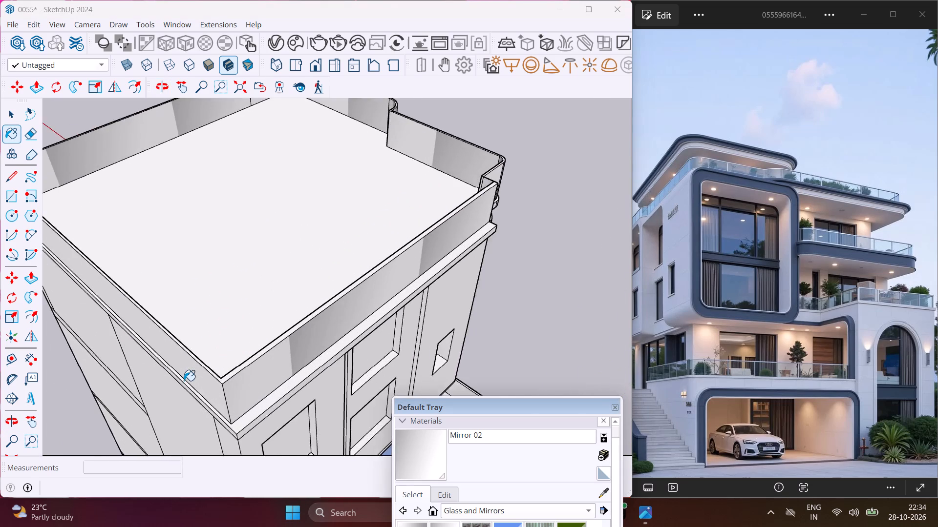
{"action": "scroll", "coordinate": [187, 380], "scroll_direction": "up", "scroll_amount": 3}
{"action": "left_click", "coordinate": [202, 369]}
{"action": "middle_click_drag", "start_coordinate": [210, 365], "coordinate": [358, 388]}
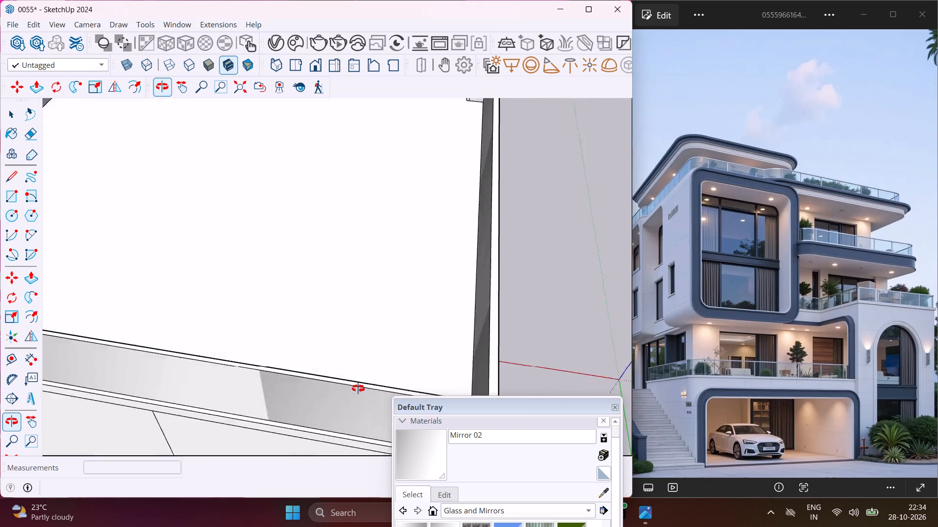
{"action": "middle_click_drag", "start_coordinate": [358, 388], "coordinate": [659, 345]}
{"action": "scroll", "coordinate": [488, 316], "scroll_direction": "down", "scroll_amount": 4}
{"action": "middle_click_drag", "start_coordinate": [487, 332], "coordinate": [608, 335]}
{"action": "scroll", "coordinate": [589, 247], "scroll_direction": "up", "scroll_amount": 3}
{"action": "left_click", "coordinate": [602, 219]}
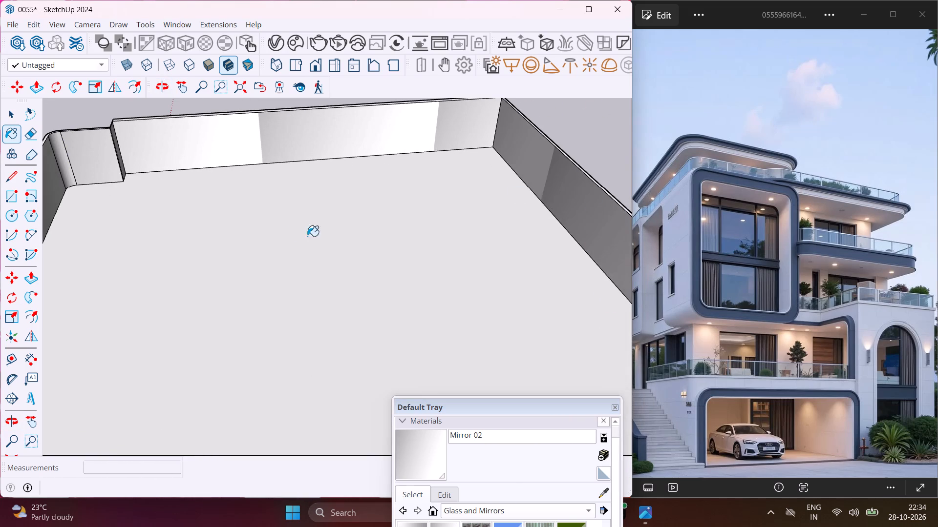
Paint the roof parapet's remaining long outer face, the short section beside its rounded corner, and that corner with Mirror 02.
{"action": "scroll", "coordinate": [284, 238], "scroll_direction": "down", "scroll_amount": 10}
{"action": "scroll", "coordinate": [234, 332], "scroll_direction": "up", "scroll_amount": 4}
{"action": "left_click", "coordinate": [234, 332]}
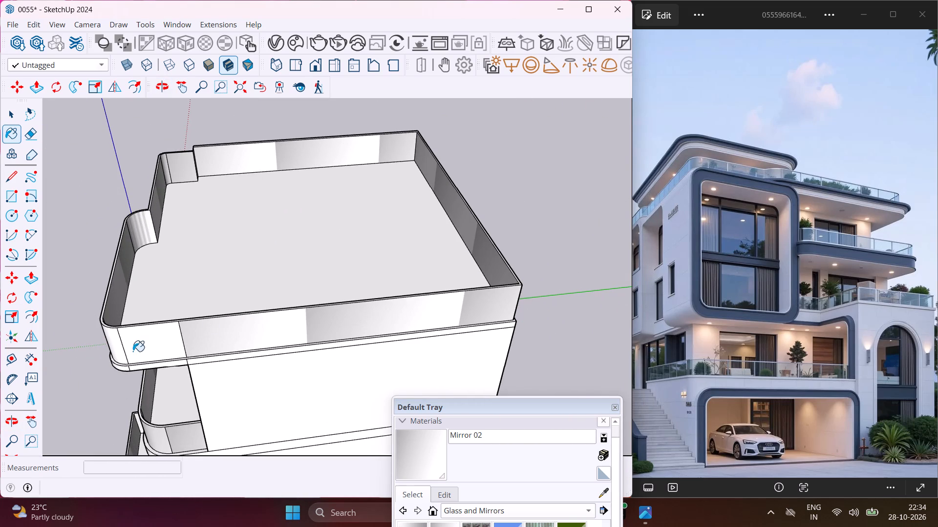
{"action": "left_click", "coordinate": [145, 341]}
{"action": "middle_click_drag", "start_coordinate": [145, 340], "coordinate": [351, 303]}
{"action": "scroll", "coordinate": [372, 349], "scroll_direction": "up", "scroll_amount": 3}
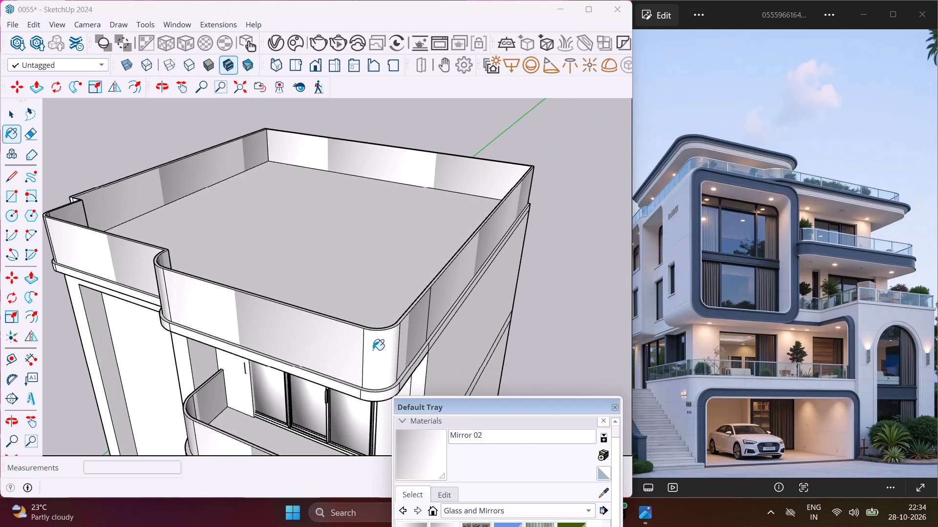
{"action": "left_click", "coordinate": [376, 350]}
{"action": "middle_click_drag", "start_coordinate": [375, 309], "coordinate": [567, 308]}
{"action": "scroll", "coordinate": [474, 243], "scroll_direction": "down", "scroll_amount": 9}
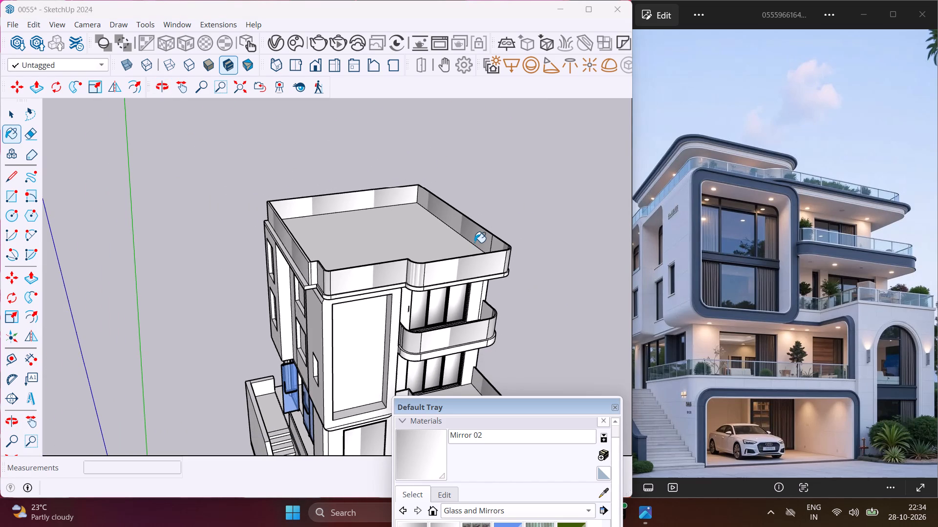
{"action": "scroll", "coordinate": [421, 250], "scroll_direction": "down", "scroll_amount": 11}
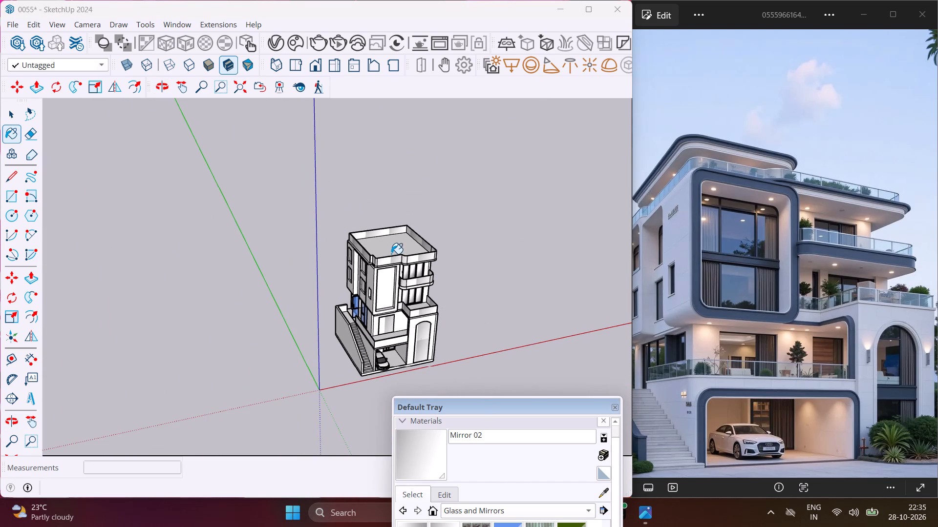
{"action": "key", "text": "Escape"}
{"action": "key", "text": "space"}
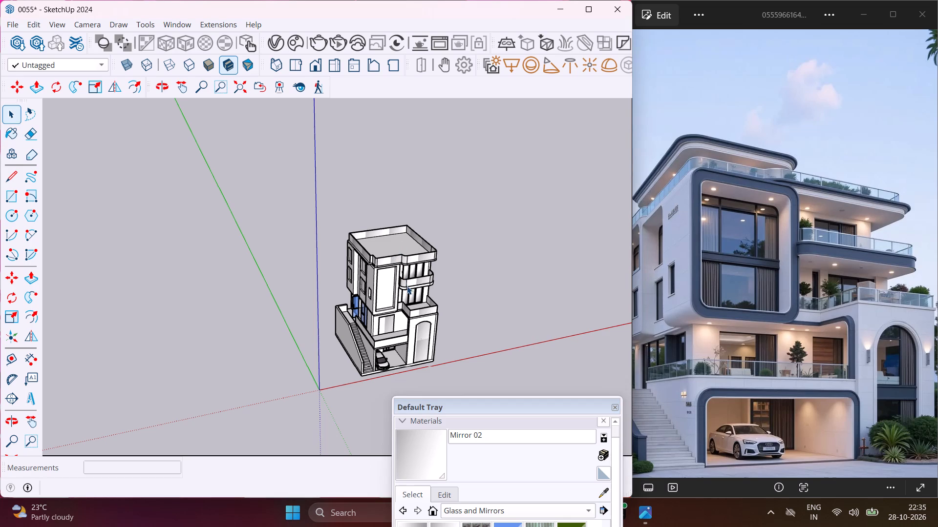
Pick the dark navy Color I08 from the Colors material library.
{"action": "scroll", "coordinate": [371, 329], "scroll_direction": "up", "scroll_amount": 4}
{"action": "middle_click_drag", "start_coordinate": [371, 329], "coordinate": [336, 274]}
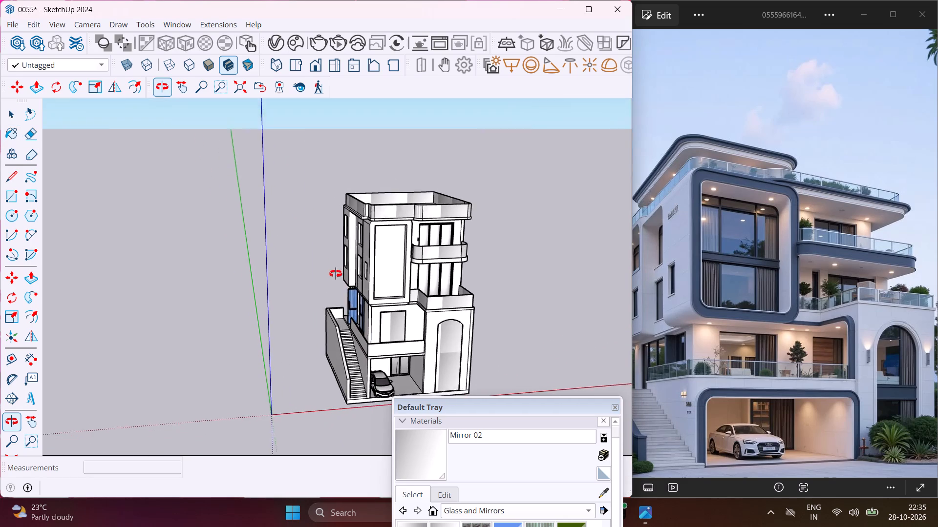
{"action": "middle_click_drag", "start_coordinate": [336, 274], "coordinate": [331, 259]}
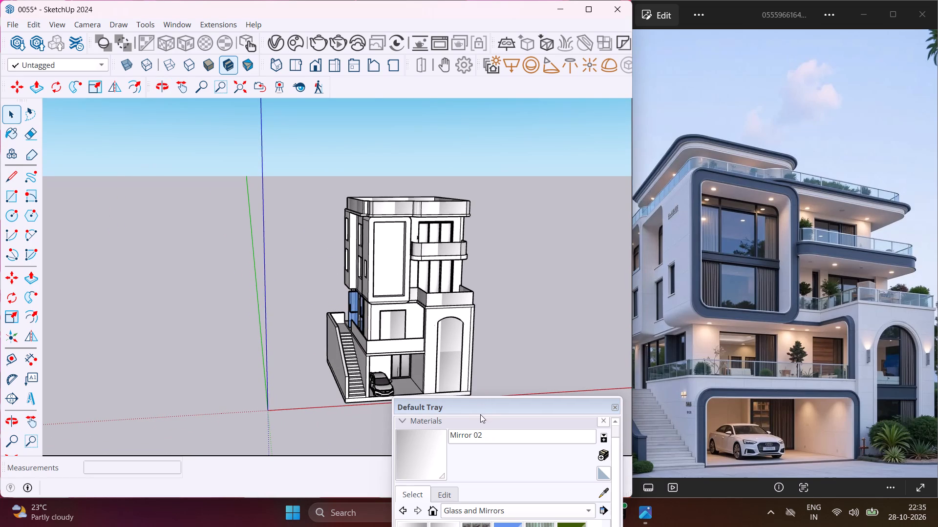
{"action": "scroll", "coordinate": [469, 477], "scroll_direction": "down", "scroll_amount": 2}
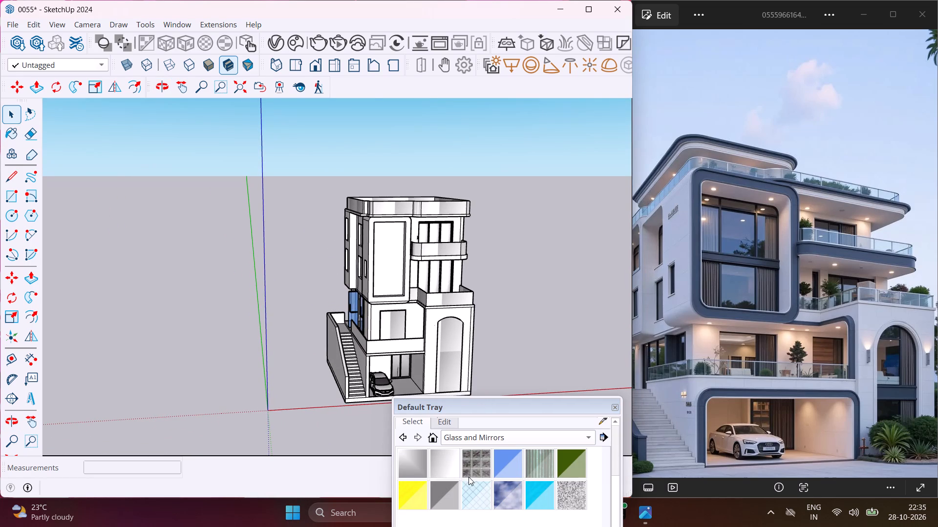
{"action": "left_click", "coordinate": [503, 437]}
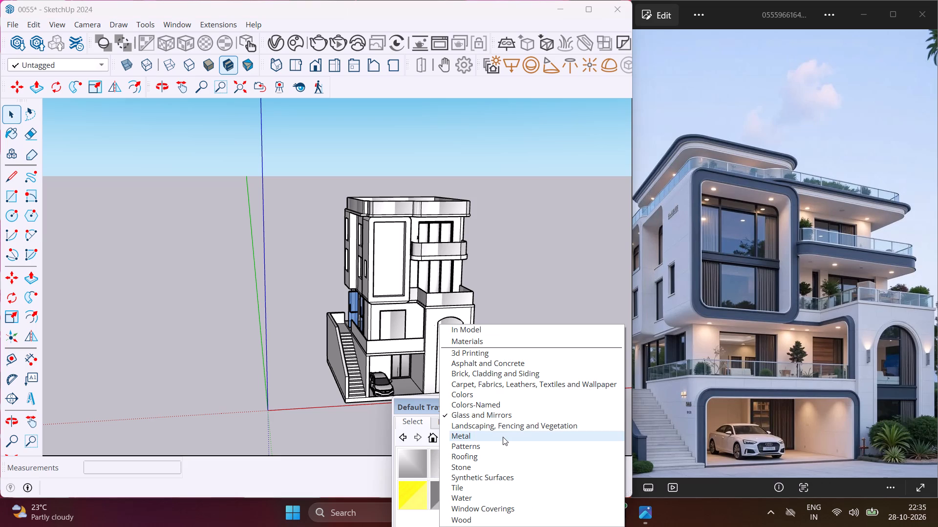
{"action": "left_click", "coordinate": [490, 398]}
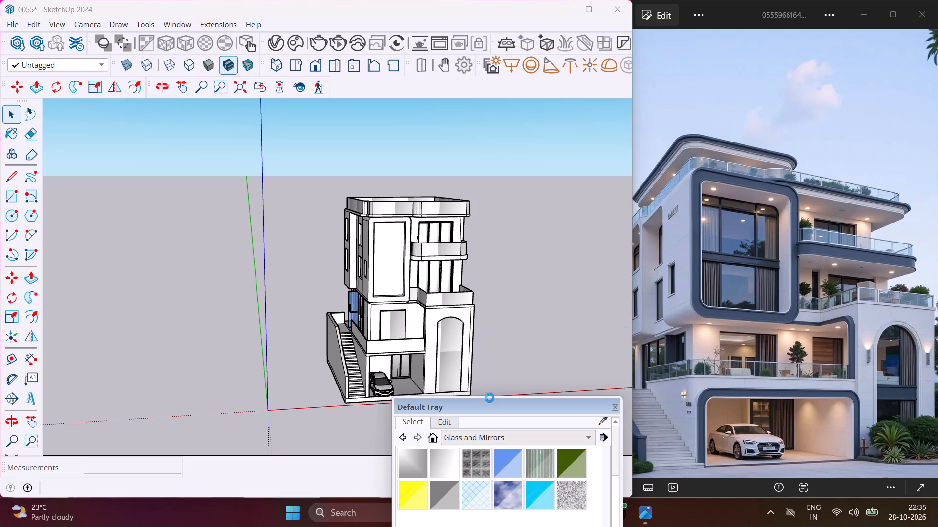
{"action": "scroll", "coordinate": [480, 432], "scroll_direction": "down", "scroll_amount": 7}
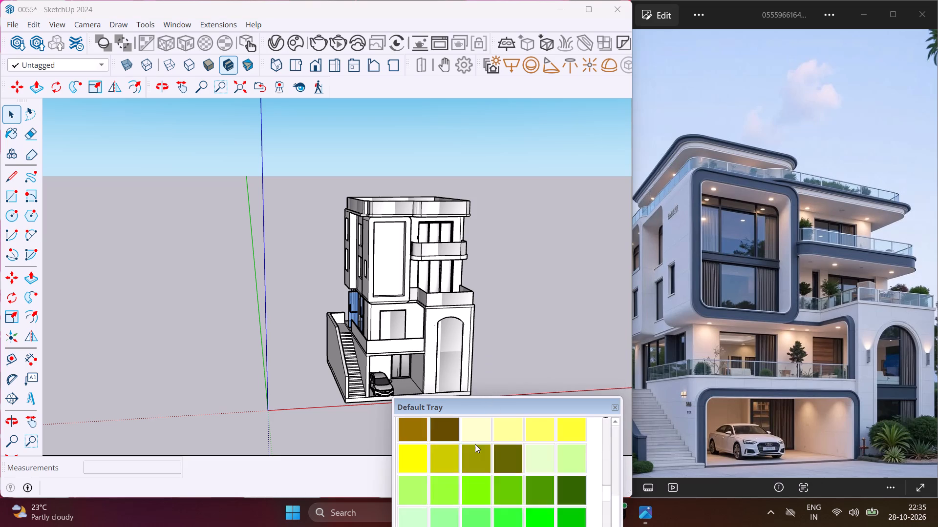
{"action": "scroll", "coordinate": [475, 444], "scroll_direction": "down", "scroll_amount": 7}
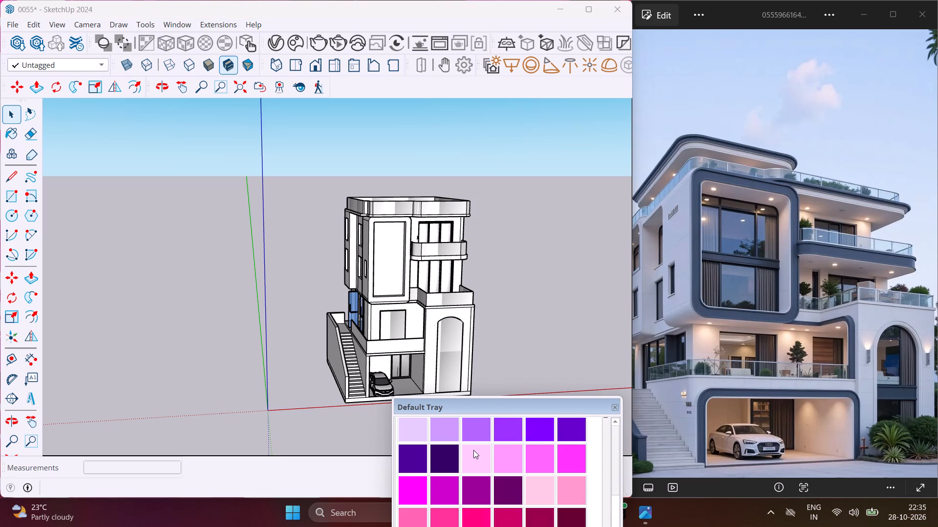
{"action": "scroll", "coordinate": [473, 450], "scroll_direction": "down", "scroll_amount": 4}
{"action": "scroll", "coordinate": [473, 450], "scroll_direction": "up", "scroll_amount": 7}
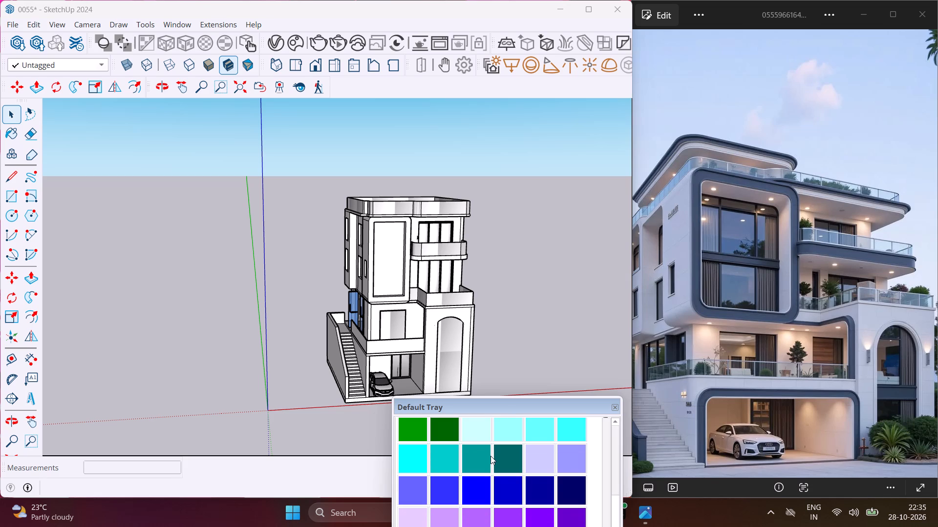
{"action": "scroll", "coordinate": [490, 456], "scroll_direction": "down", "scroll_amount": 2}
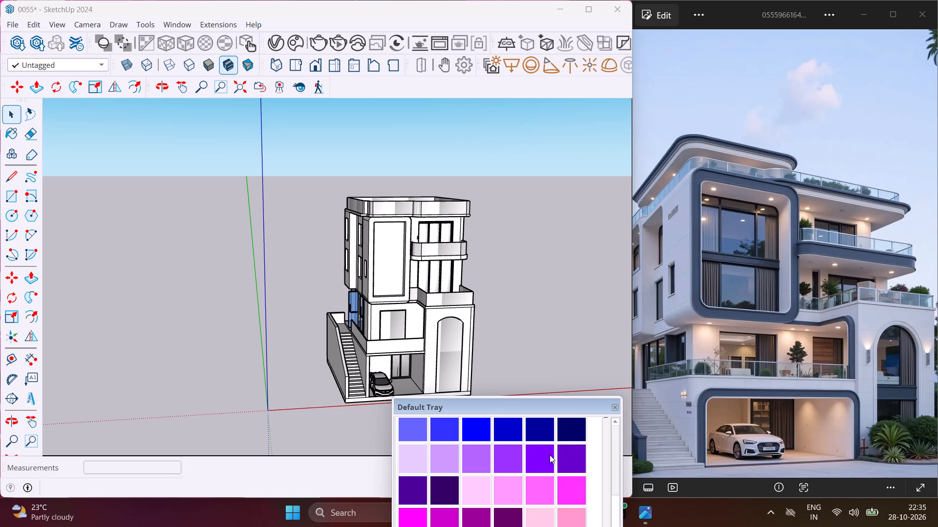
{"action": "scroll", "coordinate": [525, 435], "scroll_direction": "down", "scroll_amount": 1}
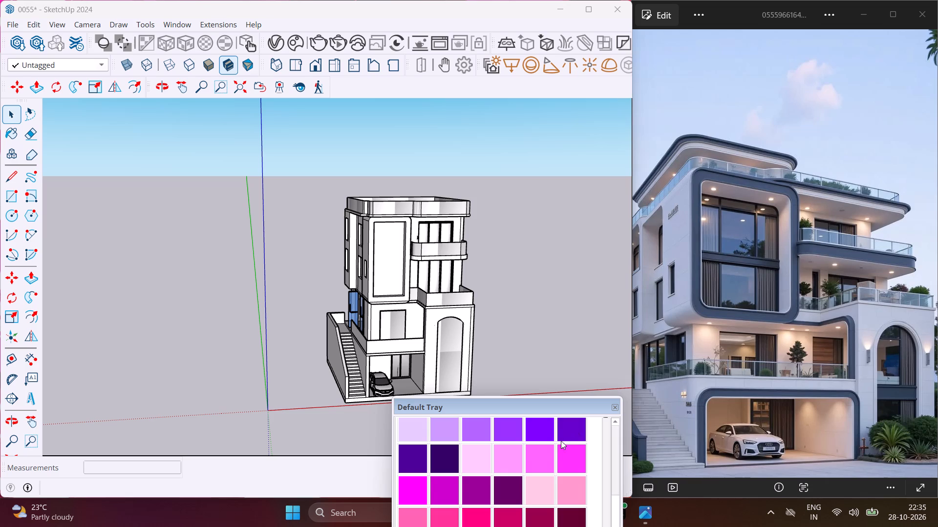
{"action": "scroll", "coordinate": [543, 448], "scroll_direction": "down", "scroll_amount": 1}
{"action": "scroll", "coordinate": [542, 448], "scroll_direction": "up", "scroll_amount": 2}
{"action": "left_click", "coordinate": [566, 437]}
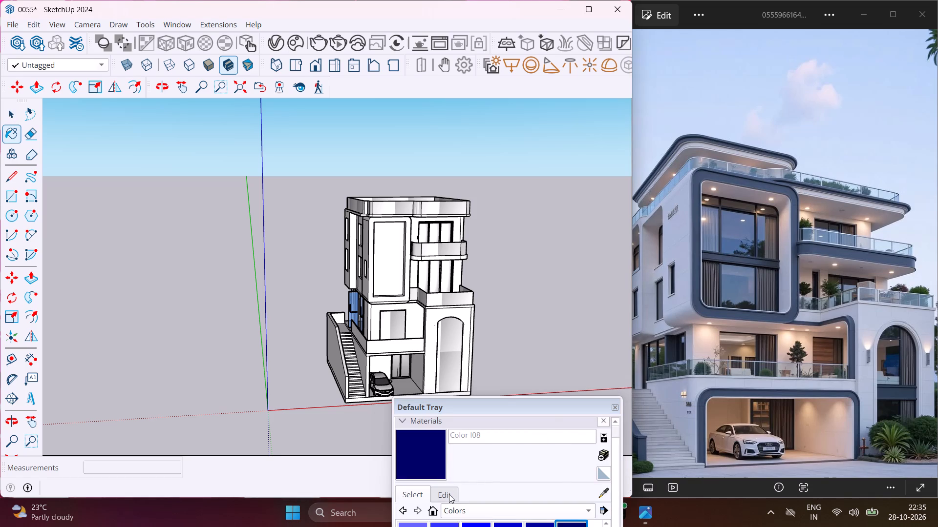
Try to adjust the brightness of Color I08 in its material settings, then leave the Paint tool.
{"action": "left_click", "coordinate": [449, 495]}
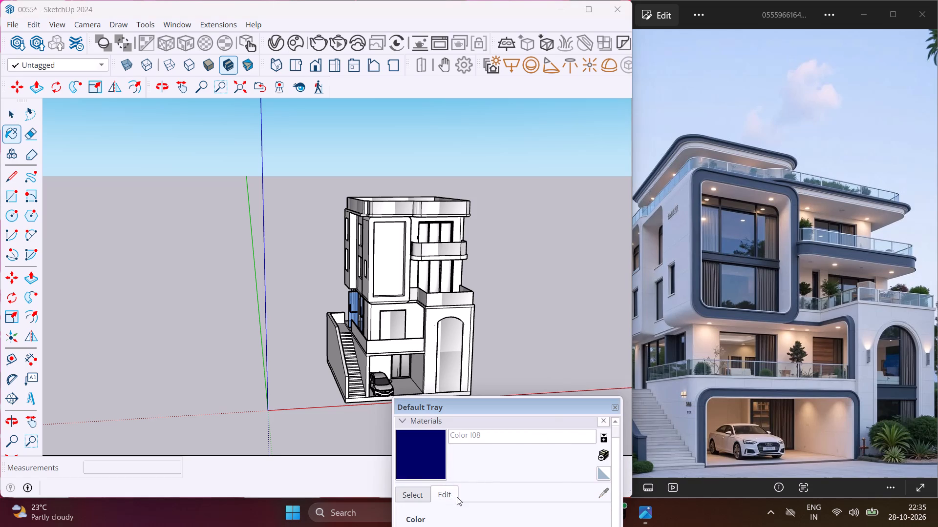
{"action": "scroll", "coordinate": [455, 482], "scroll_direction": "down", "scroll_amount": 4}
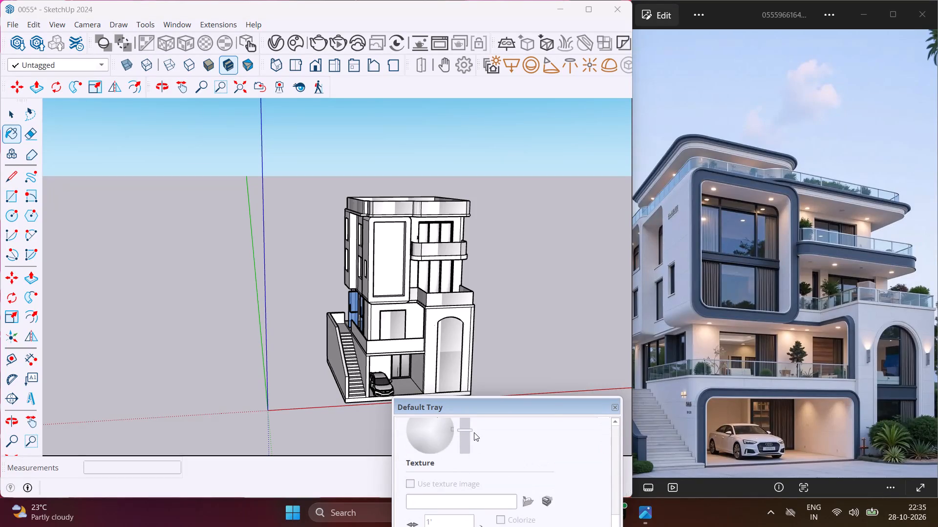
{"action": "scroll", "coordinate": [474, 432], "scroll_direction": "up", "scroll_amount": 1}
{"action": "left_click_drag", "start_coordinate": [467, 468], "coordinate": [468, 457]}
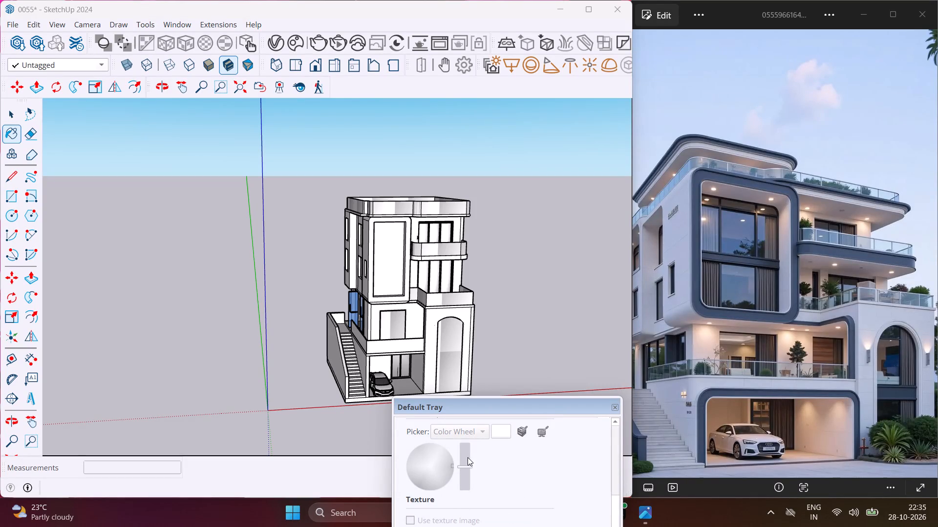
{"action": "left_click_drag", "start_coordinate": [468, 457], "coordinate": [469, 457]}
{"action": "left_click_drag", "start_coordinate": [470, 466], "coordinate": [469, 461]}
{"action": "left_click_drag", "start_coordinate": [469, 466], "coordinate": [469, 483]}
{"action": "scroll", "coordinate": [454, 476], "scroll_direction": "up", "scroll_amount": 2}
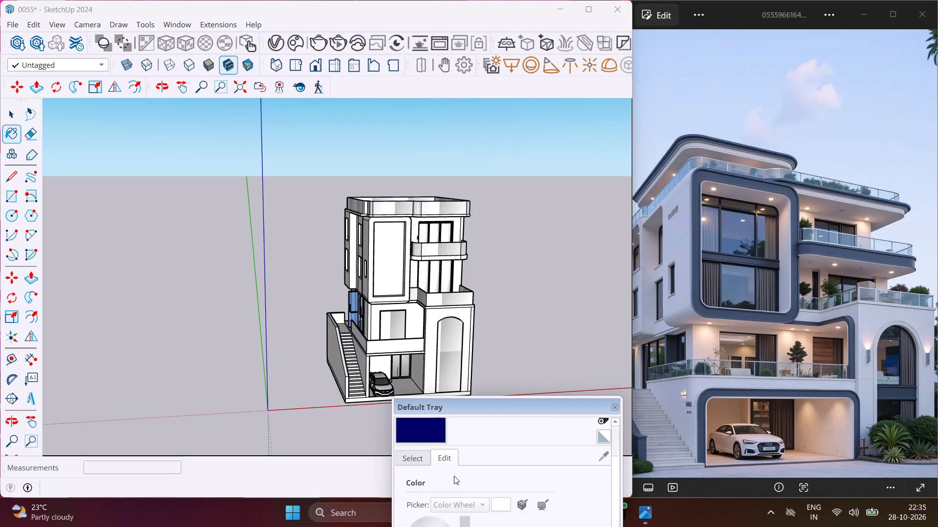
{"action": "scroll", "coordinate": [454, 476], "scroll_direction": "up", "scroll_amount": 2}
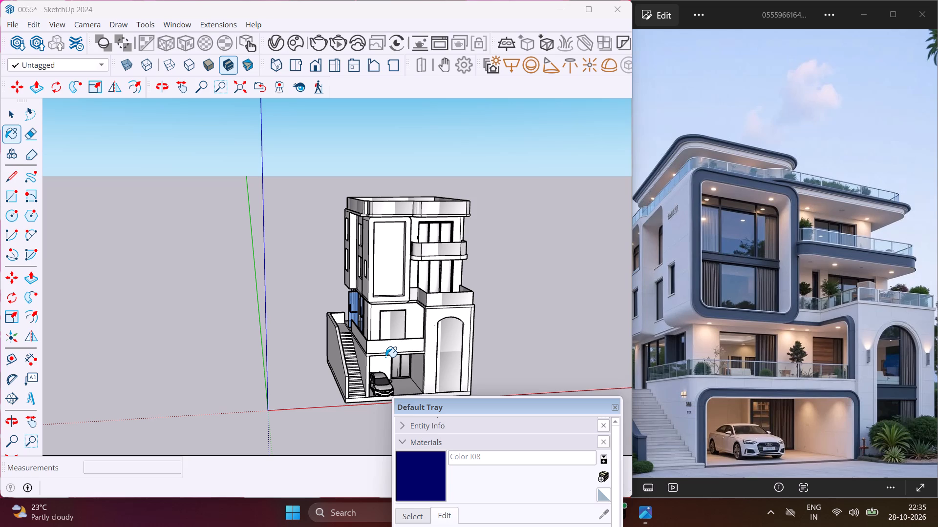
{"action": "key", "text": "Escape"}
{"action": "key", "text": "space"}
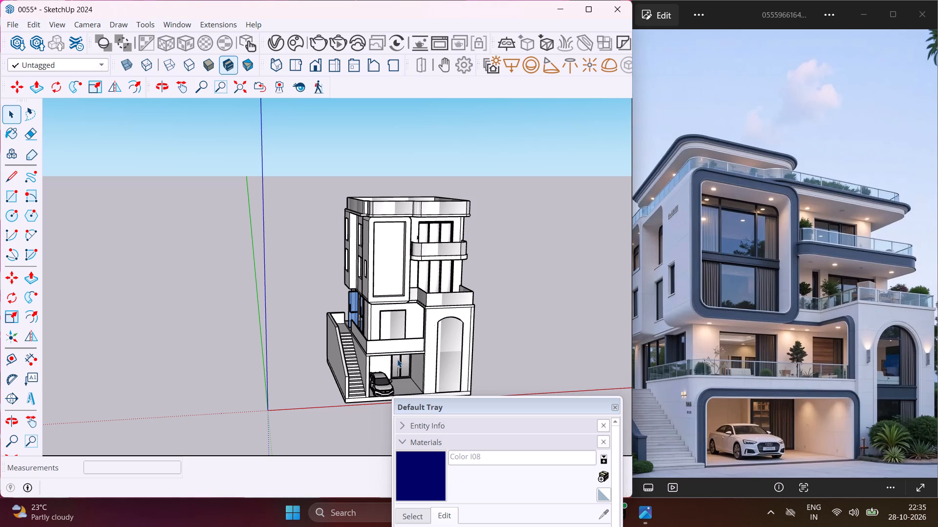
Move the floating Default Tray clear of the villa model.
{"action": "left_click_drag", "start_coordinate": [481, 404], "coordinate": [454, 404]}
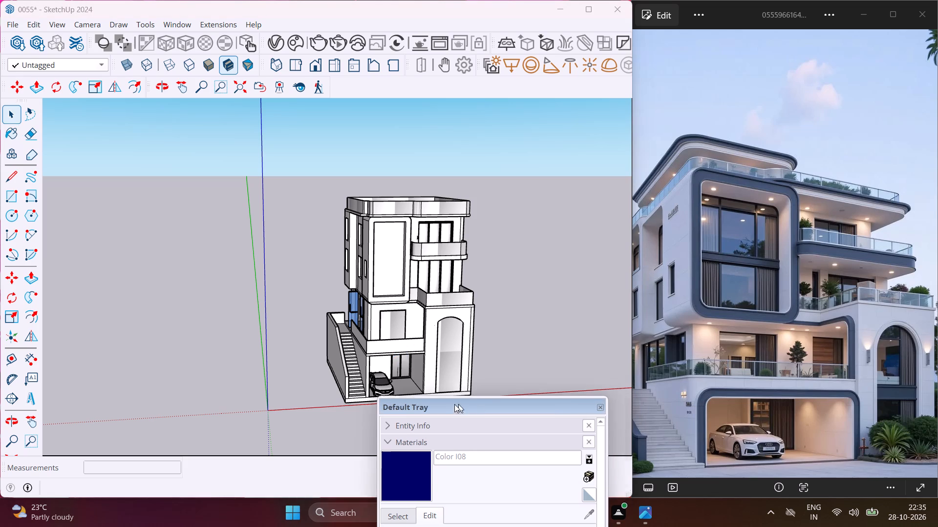
{"action": "left_click_drag", "start_coordinate": [454, 404], "coordinate": [96, 413]}
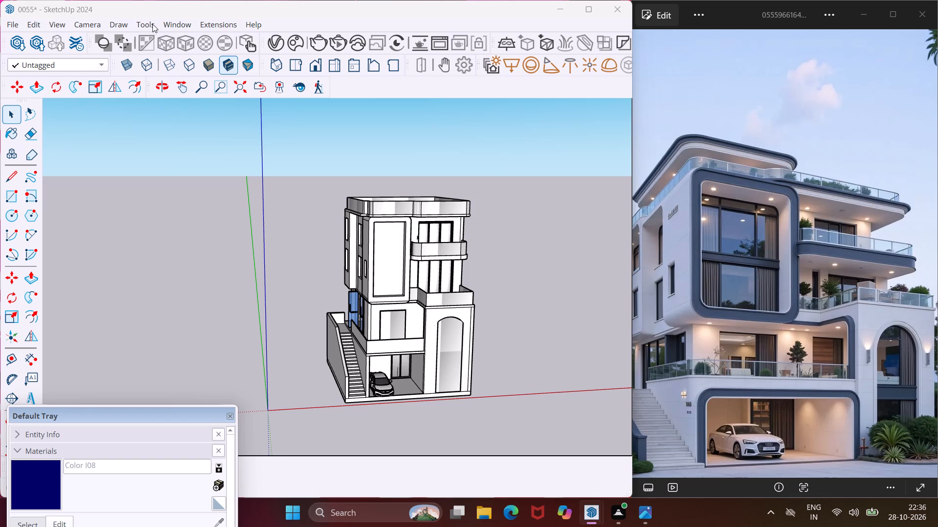
Turn on the safe frame in V-Ray's render output settings and set the aspect ratio to 4:3 - Picture.
{"action": "left_click", "coordinate": [279, 43]}
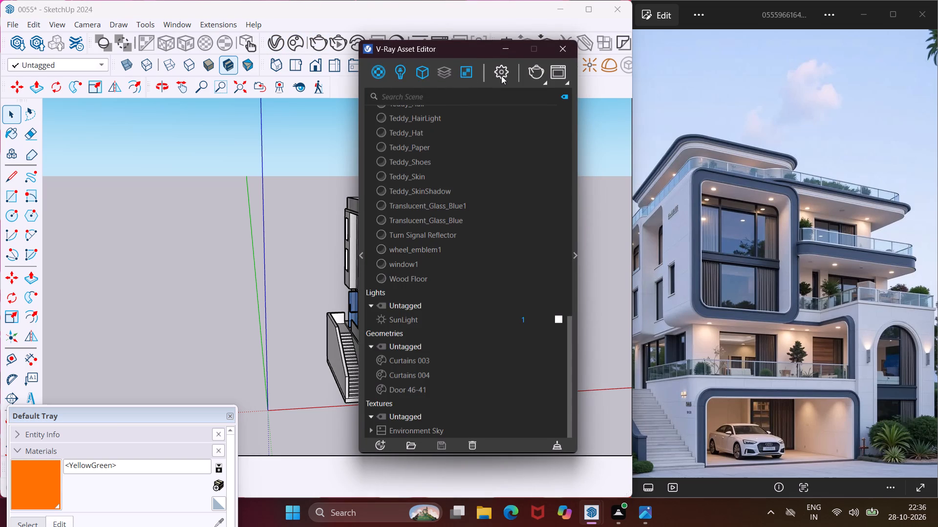
{"action": "left_click", "coordinate": [501, 76]}
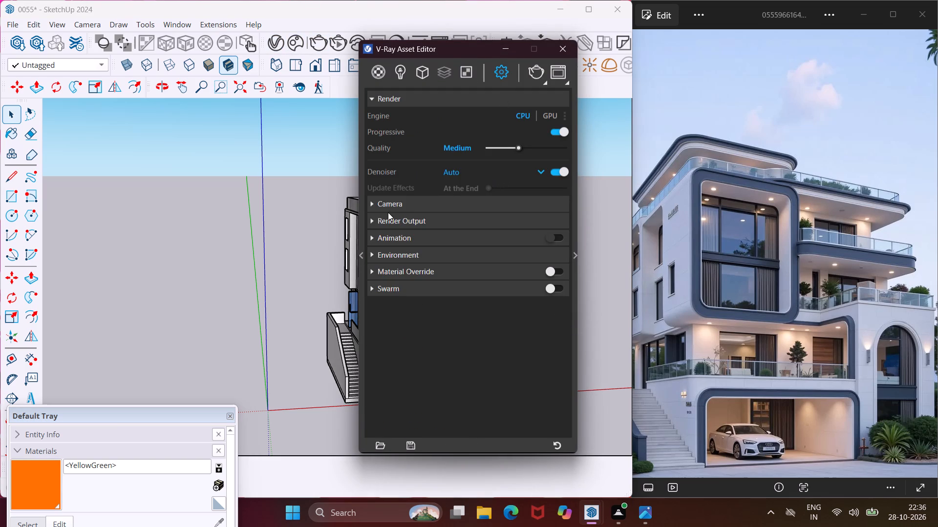
{"action": "left_click", "coordinate": [371, 220]}
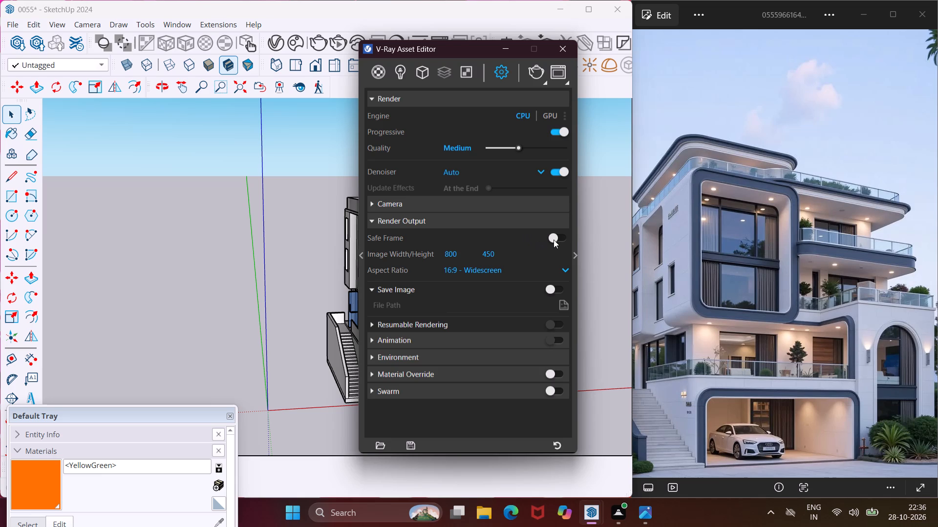
{"action": "left_click", "coordinate": [555, 240]}
{"action": "left_click", "coordinate": [566, 268]}
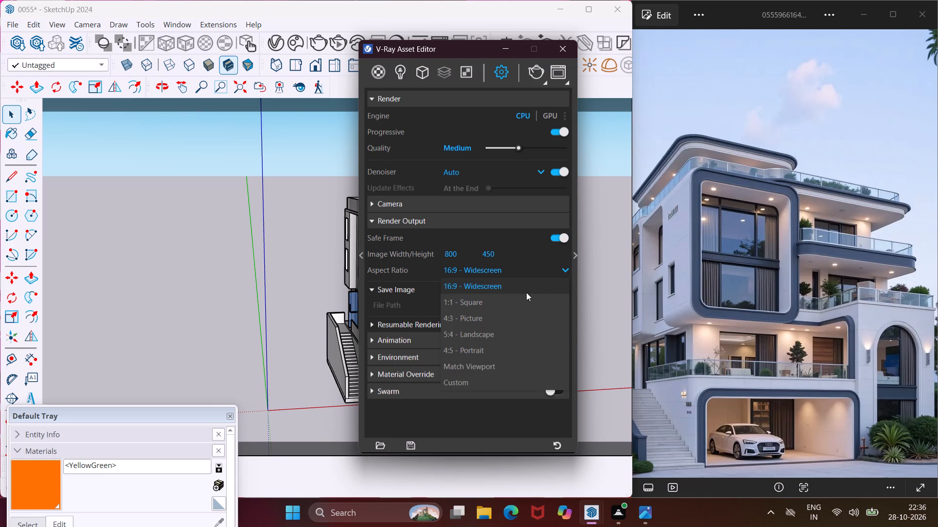
{"action": "left_click", "coordinate": [514, 312]}
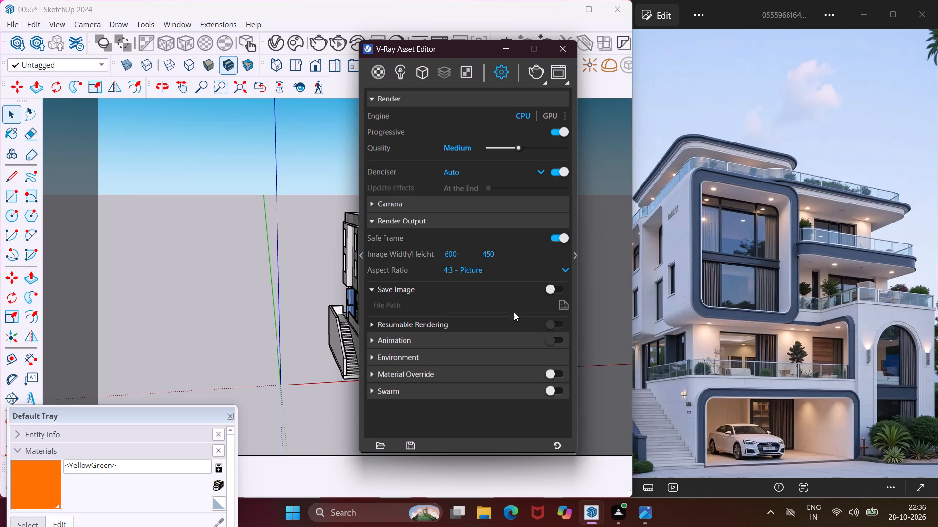
Minimize the V-Ray Asset Editor and frame the whole villa's front, from stairs to roof parapet, within the safe frame.
{"action": "left_click", "coordinate": [513, 53]}
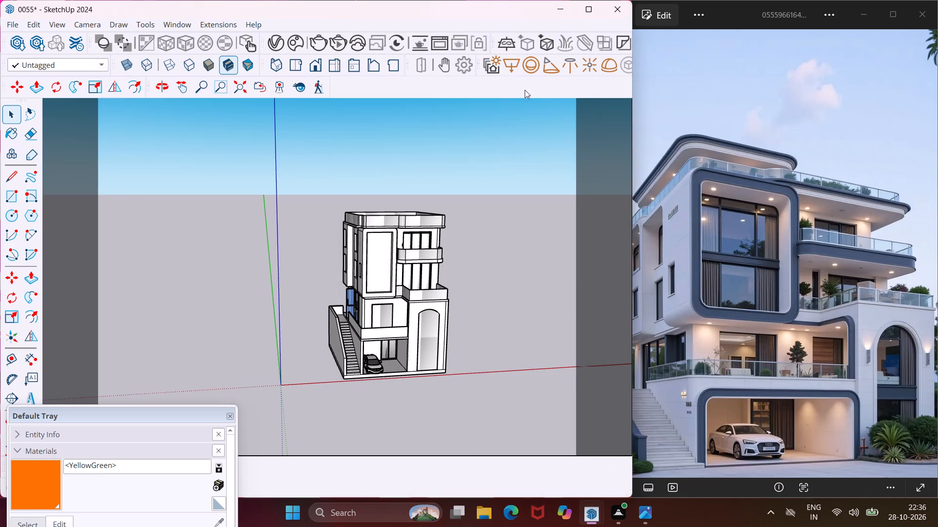
{"action": "scroll", "coordinate": [421, 309], "scroll_direction": "up", "scroll_amount": 5}
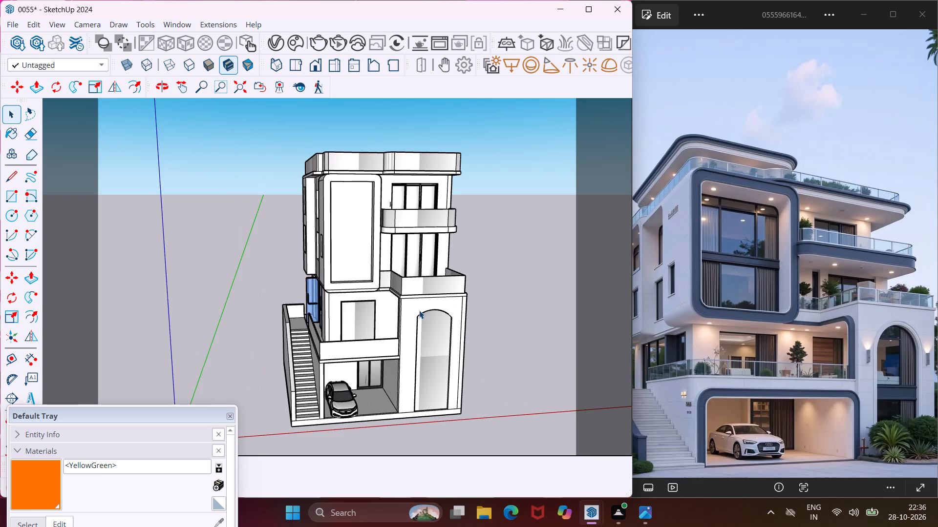
{"action": "scroll", "coordinate": [417, 310], "scroll_direction": "up", "scroll_amount": 3}
{"action": "middle_click_drag", "start_coordinate": [417, 310], "coordinate": [447, 319]}
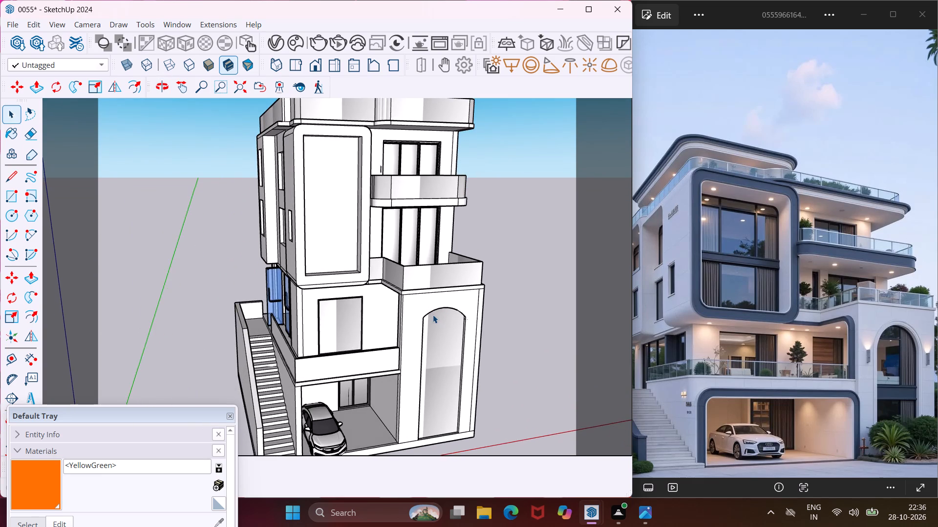
{"action": "scroll", "coordinate": [432, 315], "scroll_direction": "down", "scroll_amount": 1}
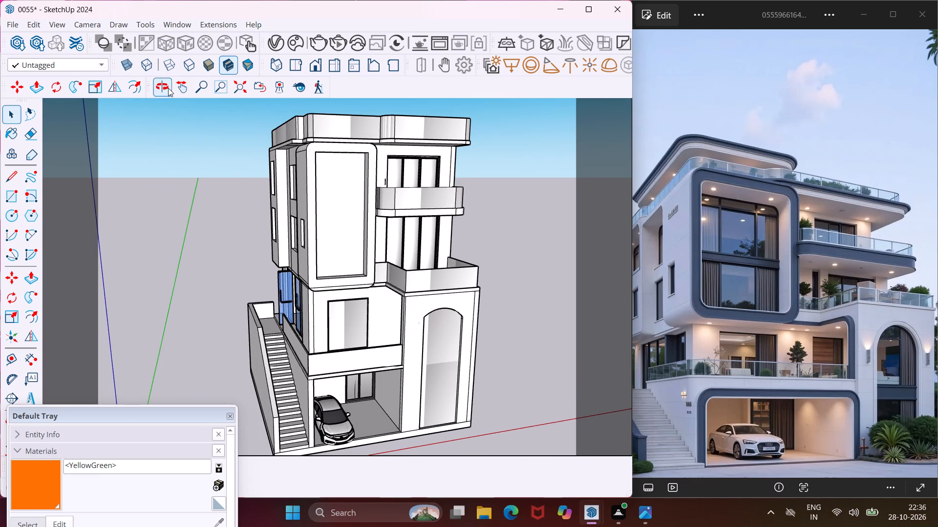
{"action": "left_click", "coordinate": [178, 85]}
{"action": "left_click_drag", "start_coordinate": [264, 194], "coordinate": [262, 186]}
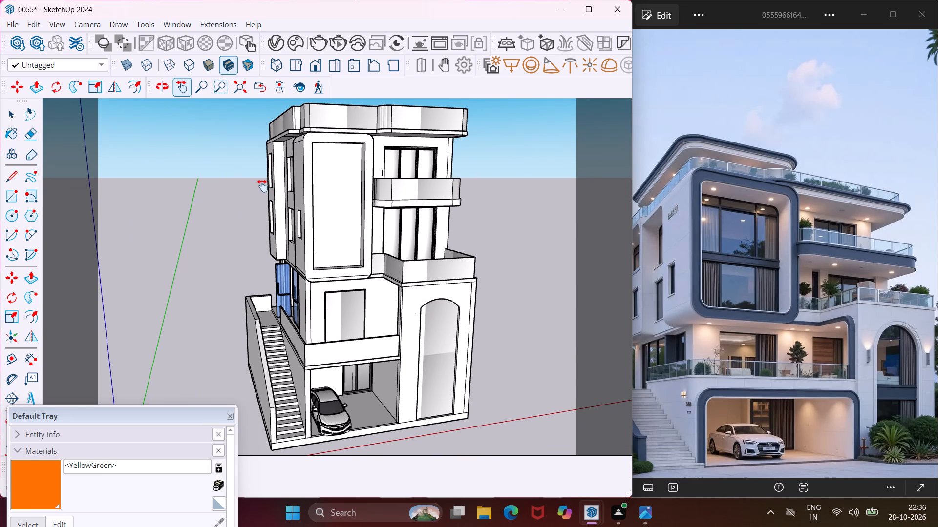
Save the villa model under its existing file name.
{"action": "key", "text": "ctrl+s"}
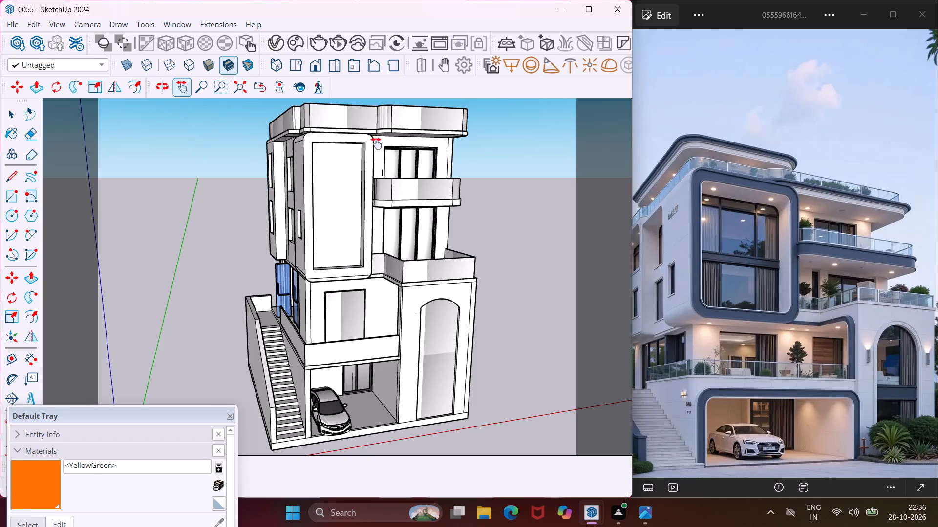
Minimize SketchUp and close the Microsoft account details window on the desktop.
{"action": "left_click", "coordinate": [562, 12]}
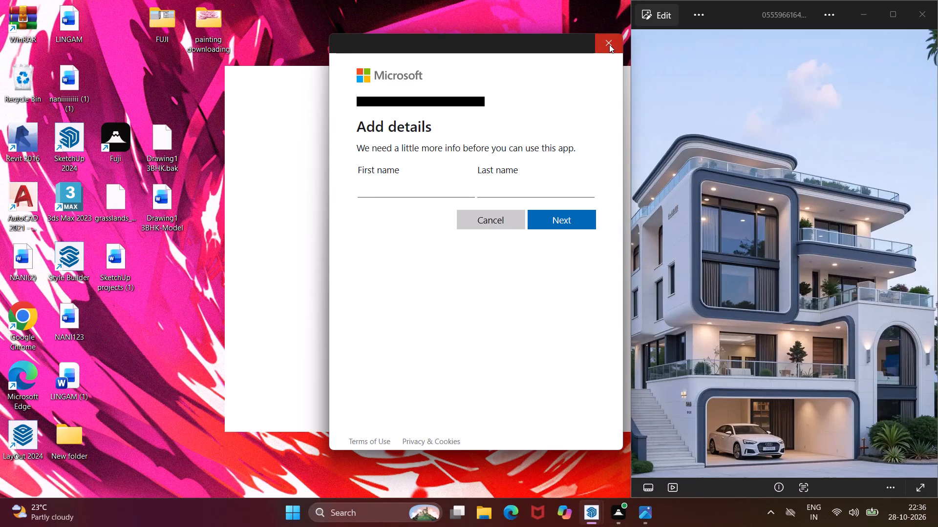
{"action": "left_click", "coordinate": [609, 44]}
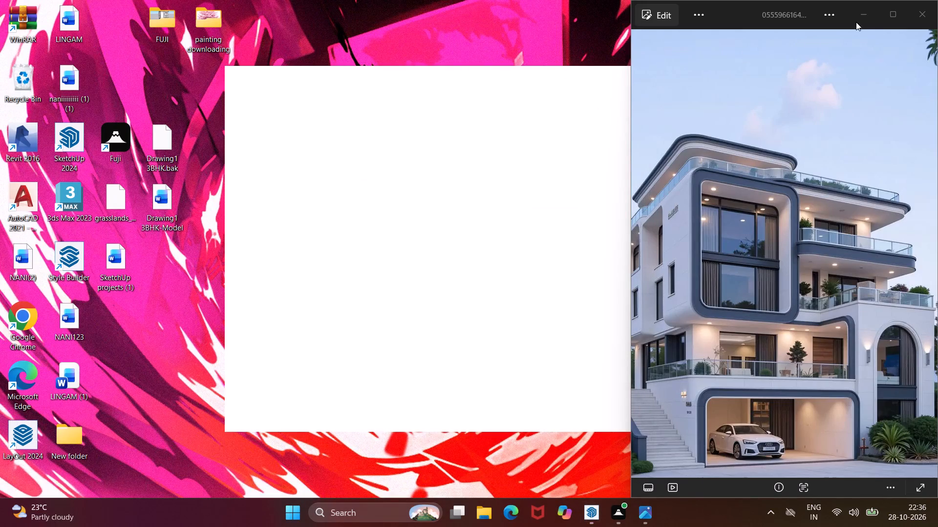